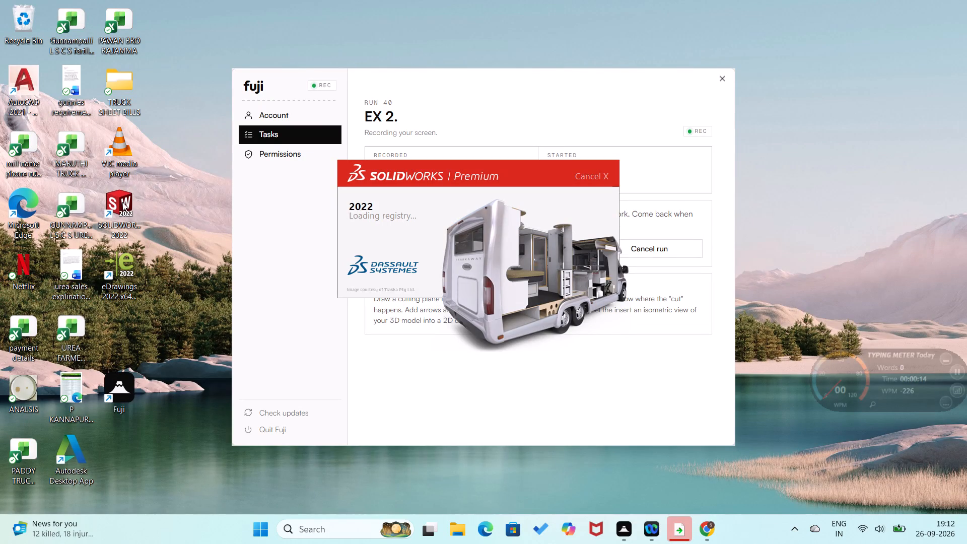
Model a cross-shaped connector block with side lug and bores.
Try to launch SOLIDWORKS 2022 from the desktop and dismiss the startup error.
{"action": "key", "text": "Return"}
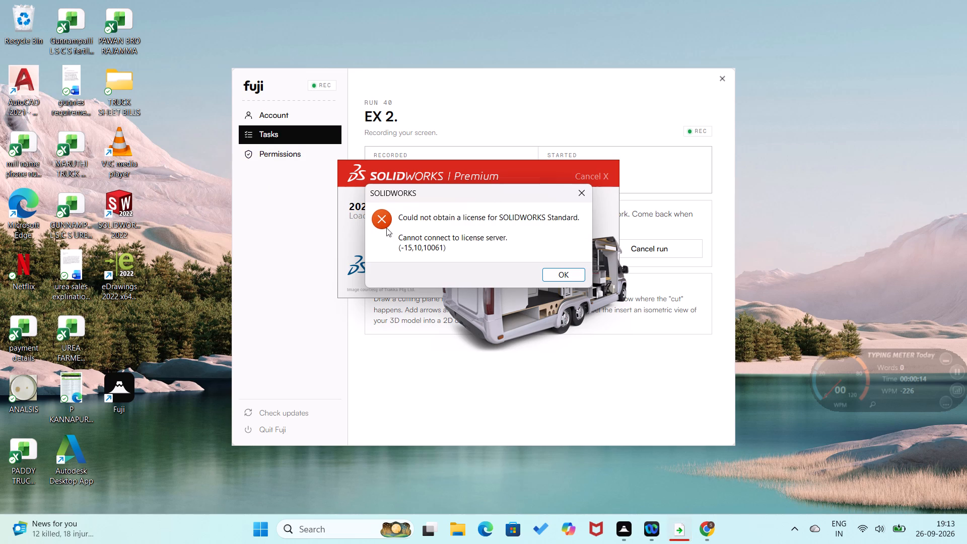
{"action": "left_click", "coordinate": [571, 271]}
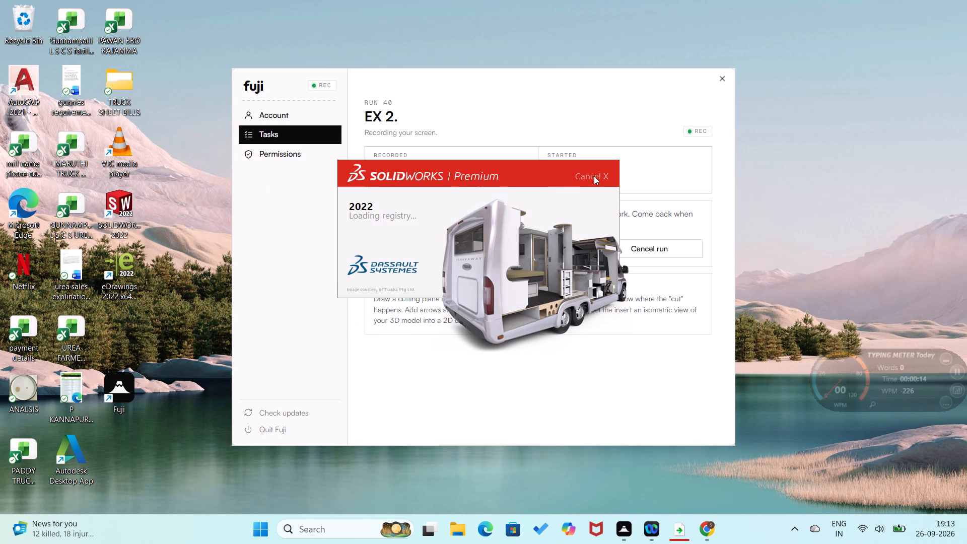
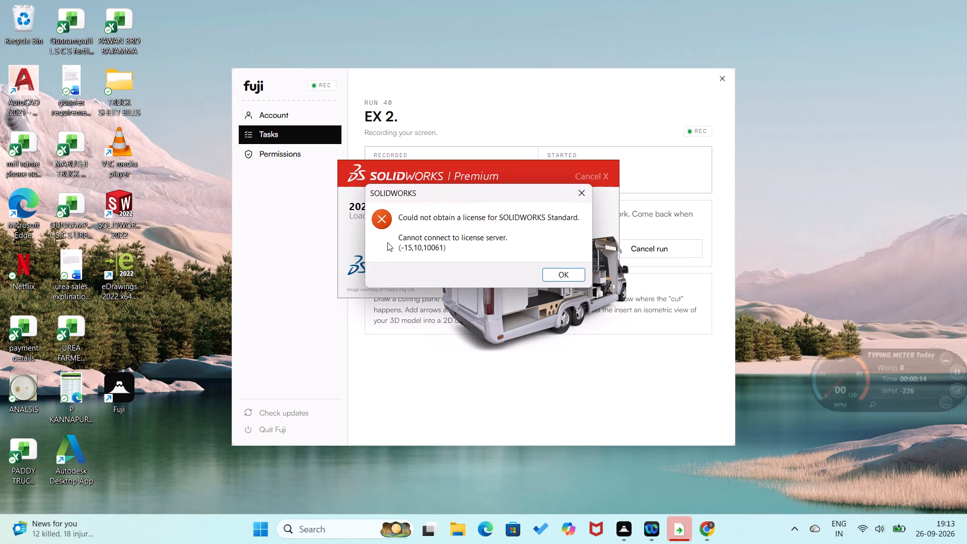
Dismiss the SOLIDWORKS license error dialog.
{"action": "left_click", "coordinate": [564, 274]}
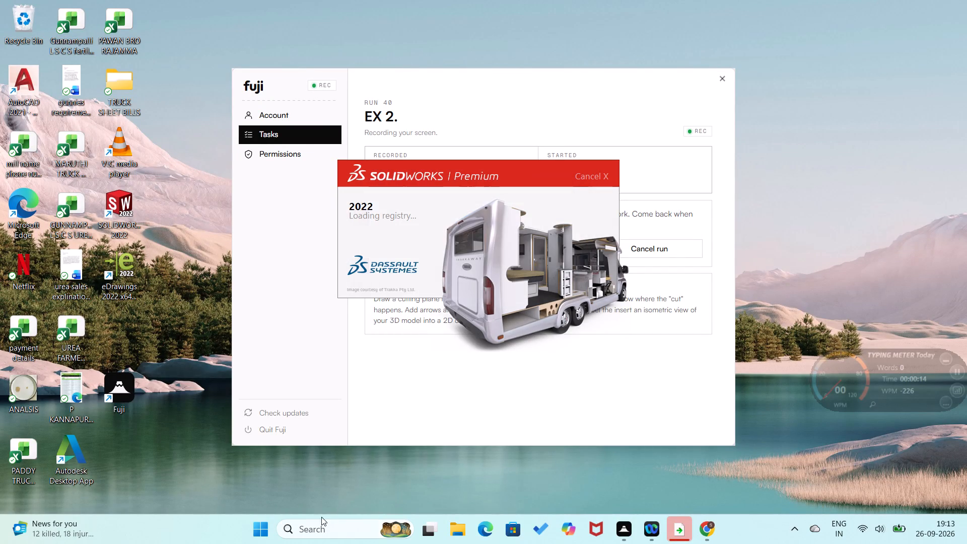
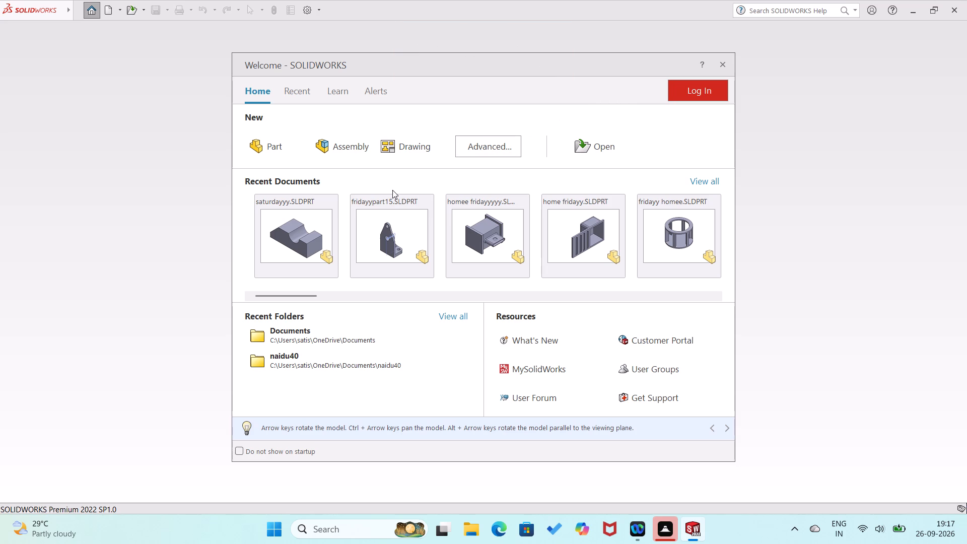
Create a new part document.
{"action": "left_click", "coordinate": [275, 153]}
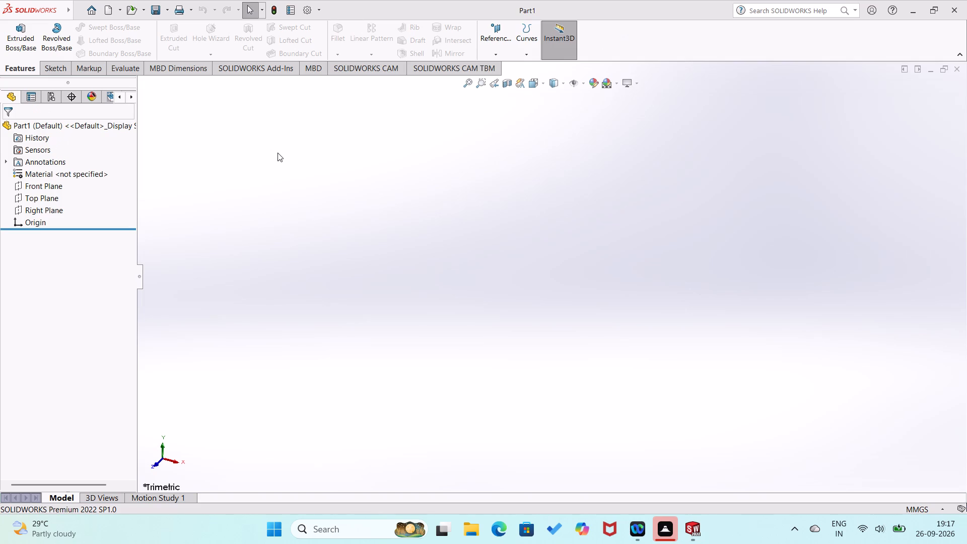
Sketch on the Front Plane a vertical line about 49 mm up from the origin and a horizontal line about 46 mm rightward from its end.
{"action": "left_click", "coordinate": [35, 187]}
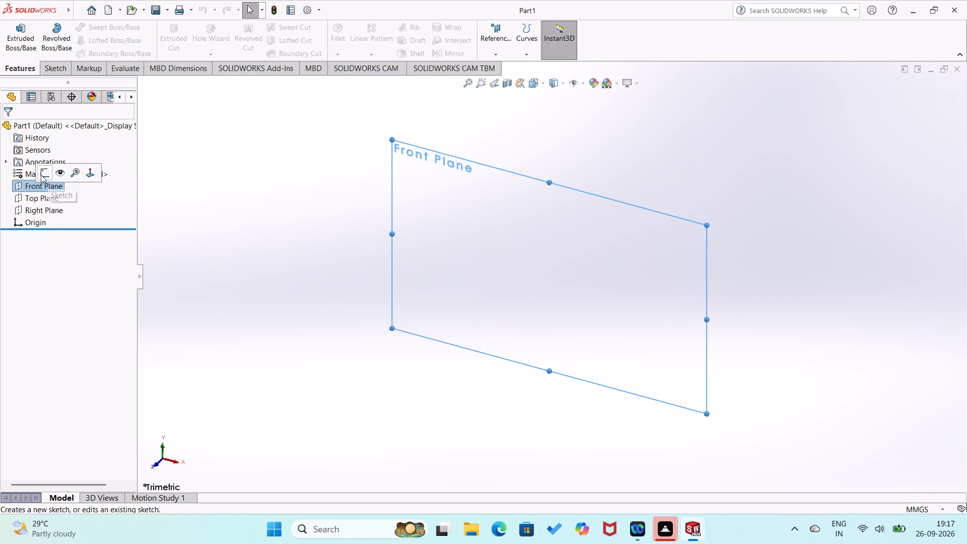
{"action": "left_click", "coordinate": [41, 175]}
{"action": "right_click_drag", "start_coordinate": [534, 253], "coordinate": [382, 314]}
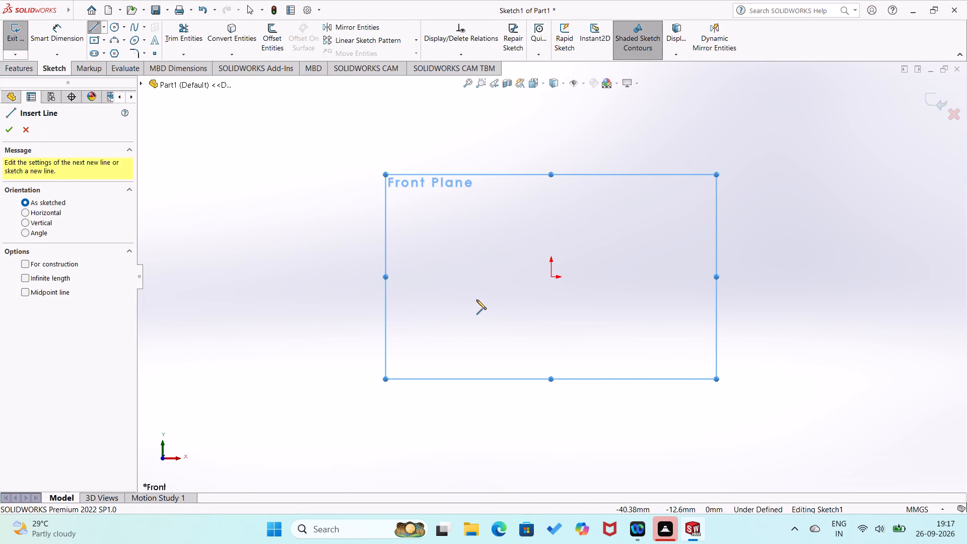
{"action": "left_click", "coordinate": [551, 278]}
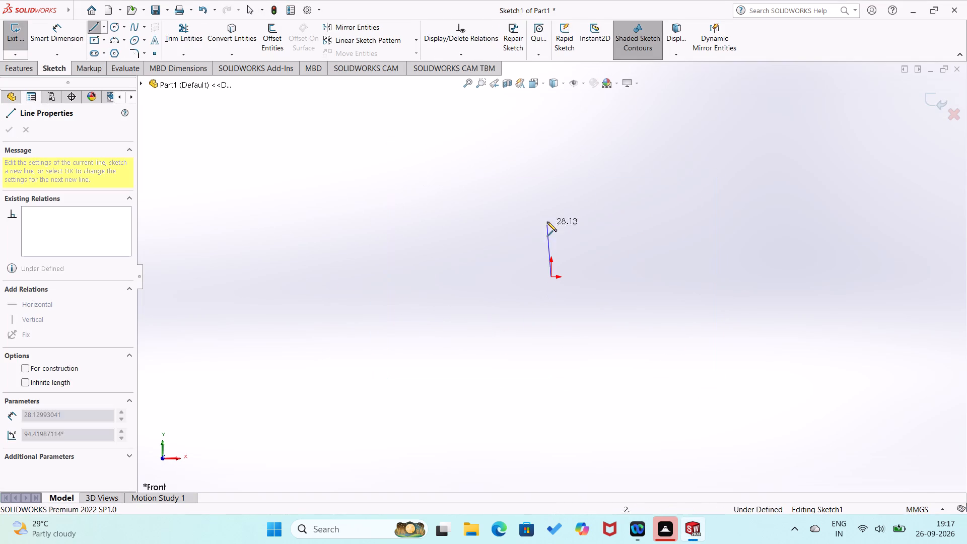
{"action": "left_click", "coordinate": [548, 185]}
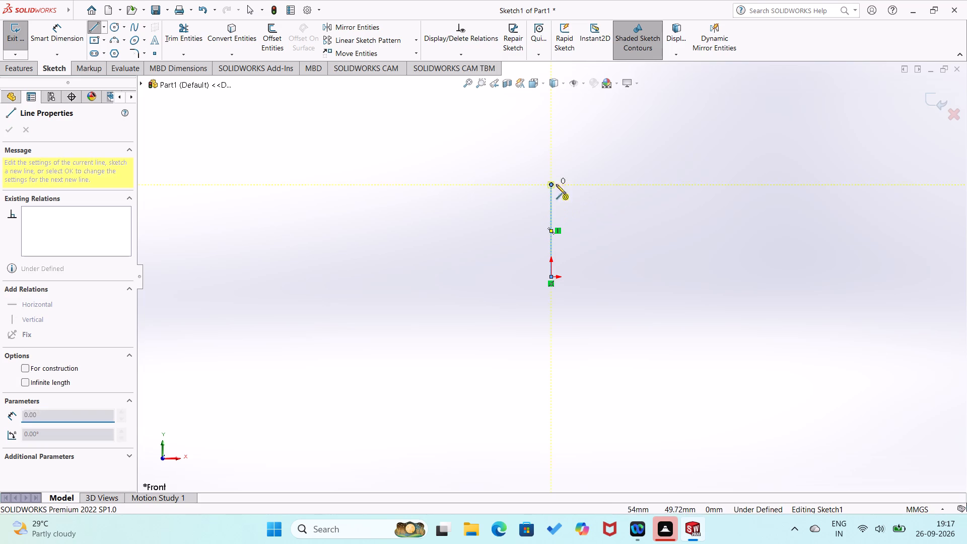
{"action": "left_click", "coordinate": [636, 184]}
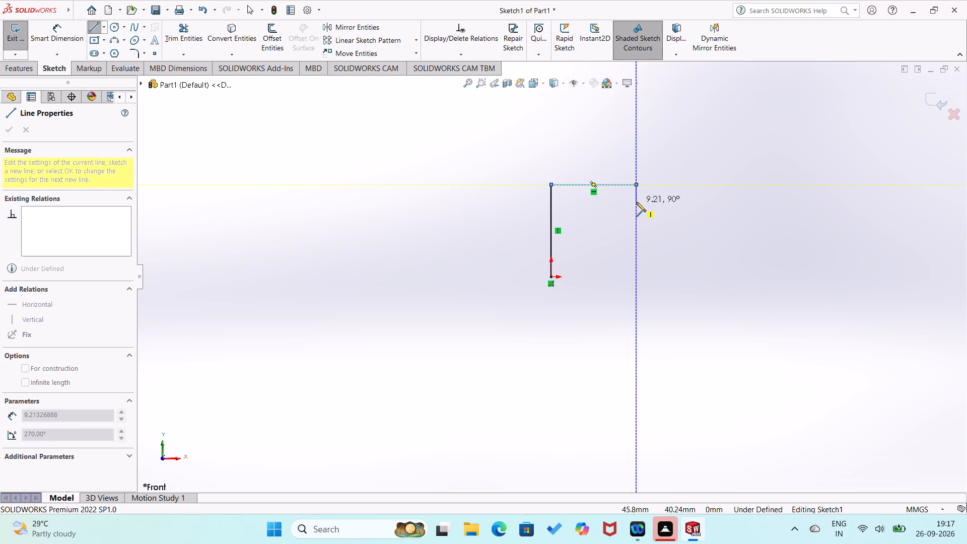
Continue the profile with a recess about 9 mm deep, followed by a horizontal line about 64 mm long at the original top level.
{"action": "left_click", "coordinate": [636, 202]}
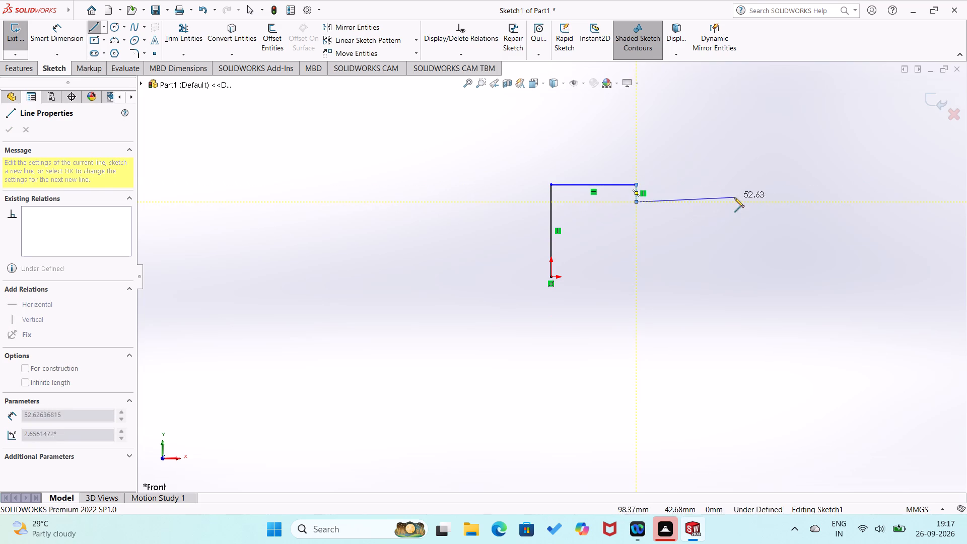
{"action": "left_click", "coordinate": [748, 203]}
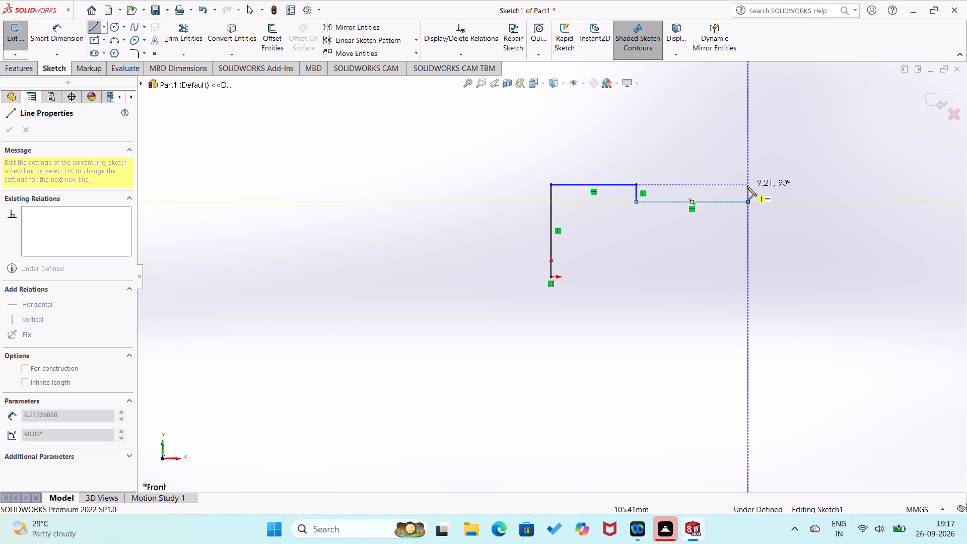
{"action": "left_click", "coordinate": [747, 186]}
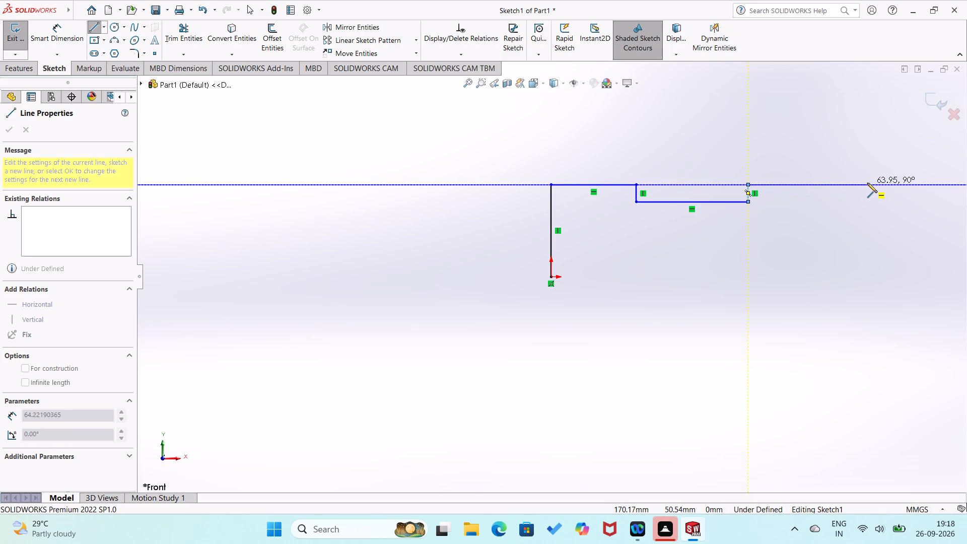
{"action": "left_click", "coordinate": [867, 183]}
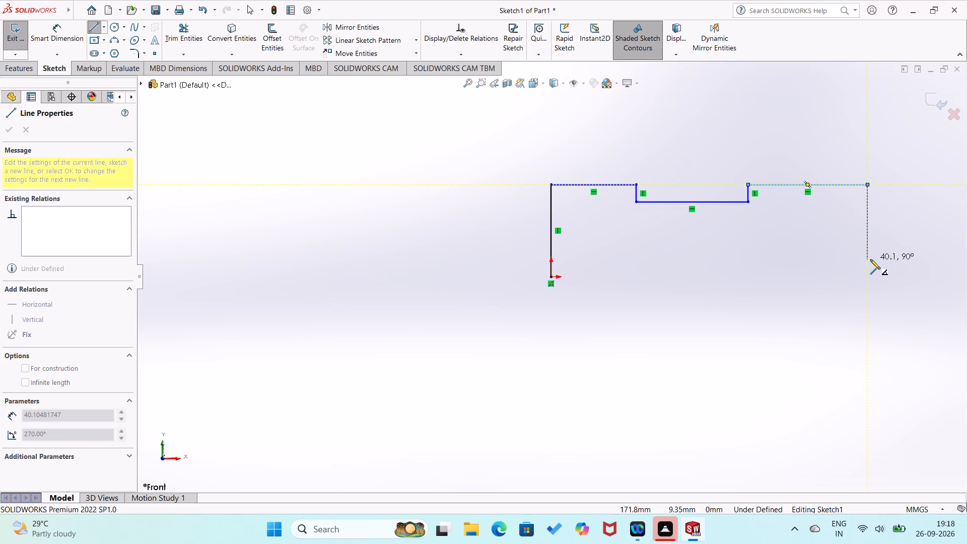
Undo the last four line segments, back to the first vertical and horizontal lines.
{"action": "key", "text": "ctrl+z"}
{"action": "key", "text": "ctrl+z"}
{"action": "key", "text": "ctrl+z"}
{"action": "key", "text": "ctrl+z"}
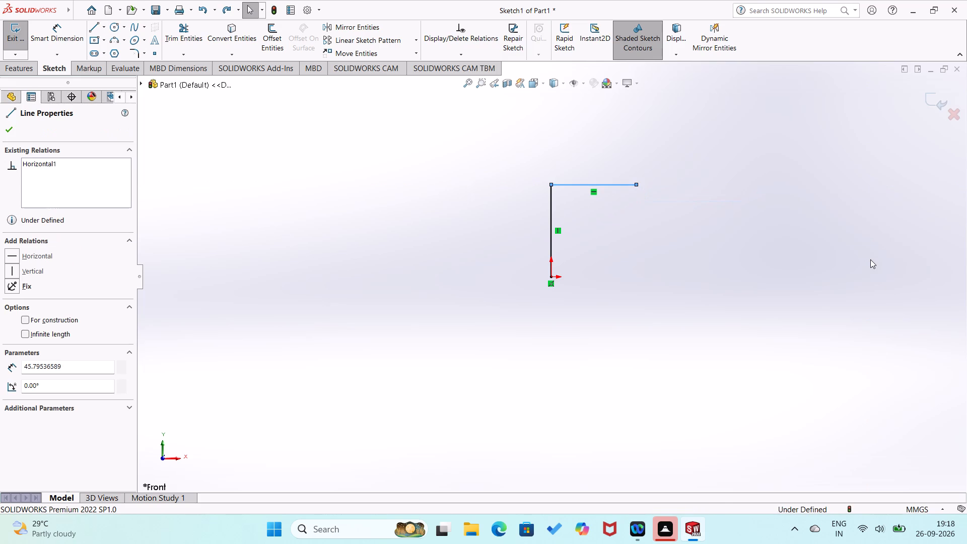
Close the profile into a rectangle with a vertical line about 49 mm down and a horizontal line back to the origin.
{"action": "right_click_drag", "start_coordinate": [738, 299], "coordinate": [595, 346]}
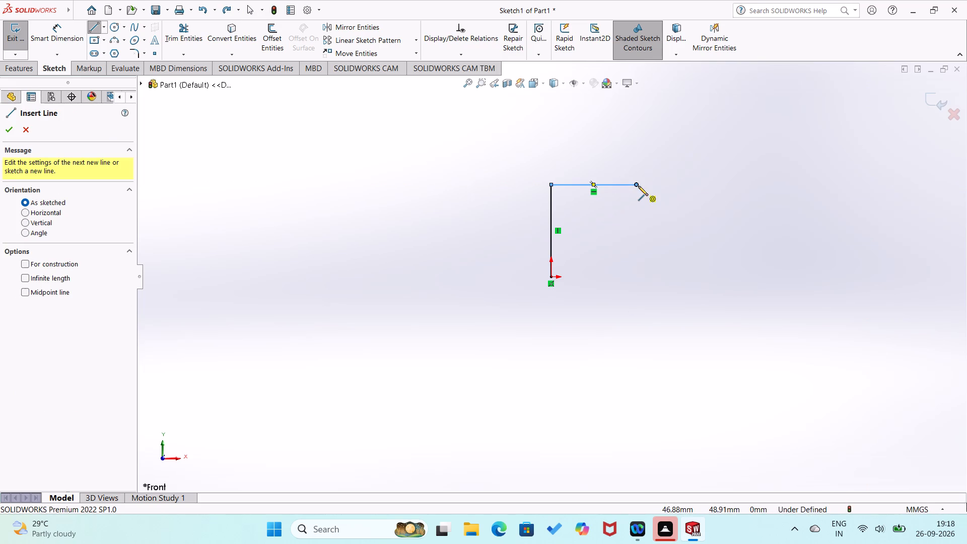
{"action": "left_click", "coordinate": [638, 185]}
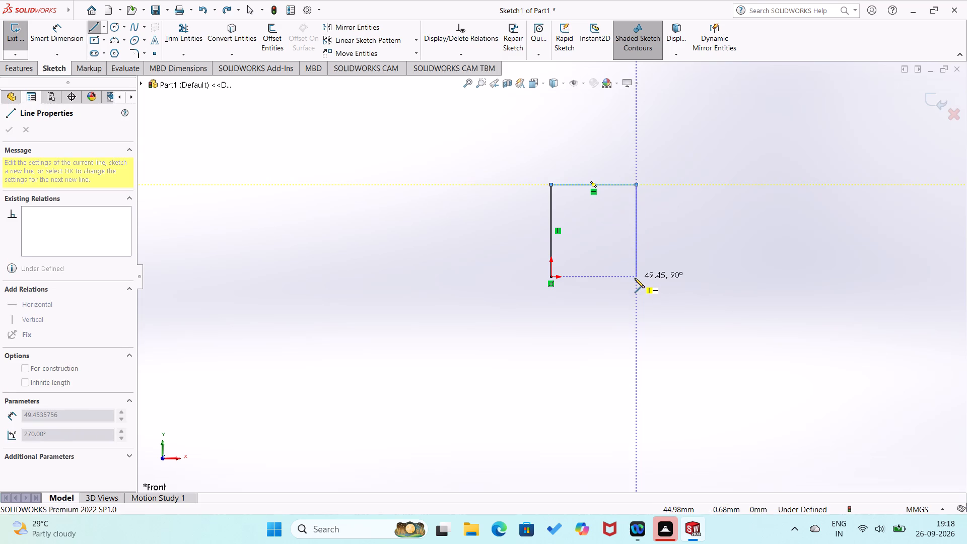
{"action": "left_click", "coordinate": [635, 278]}
{"action": "left_click", "coordinate": [550, 278]}
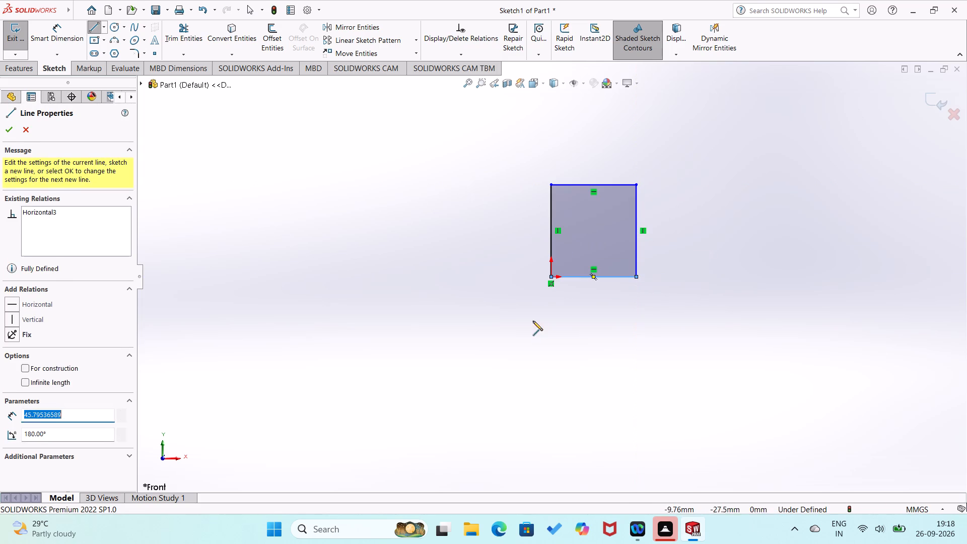
Dimension the rectangle 45 mm wide along its bottom edge and 50 mm high along its left edge.
{"action": "right_click_drag", "start_coordinate": [533, 328], "coordinate": [541, 215]}
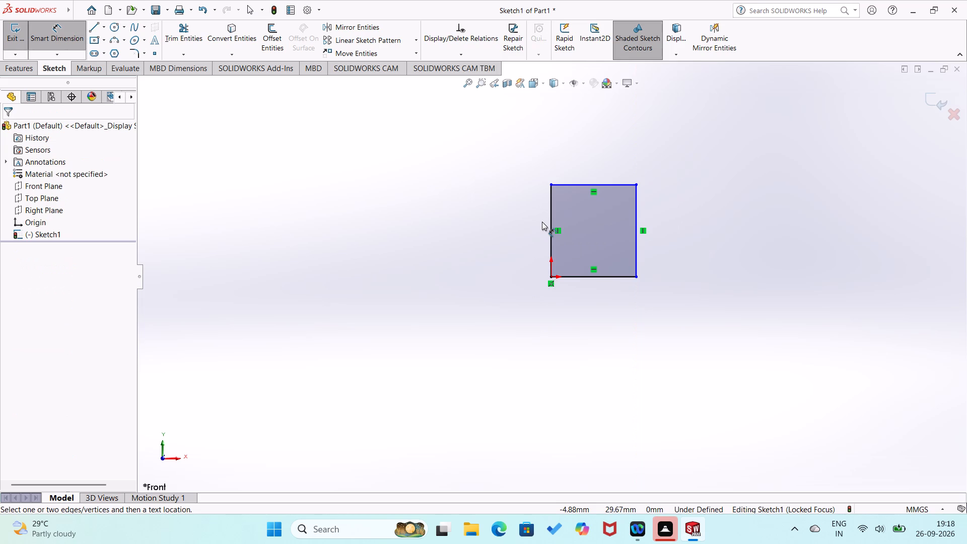
{"action": "left_click", "coordinate": [611, 276]}
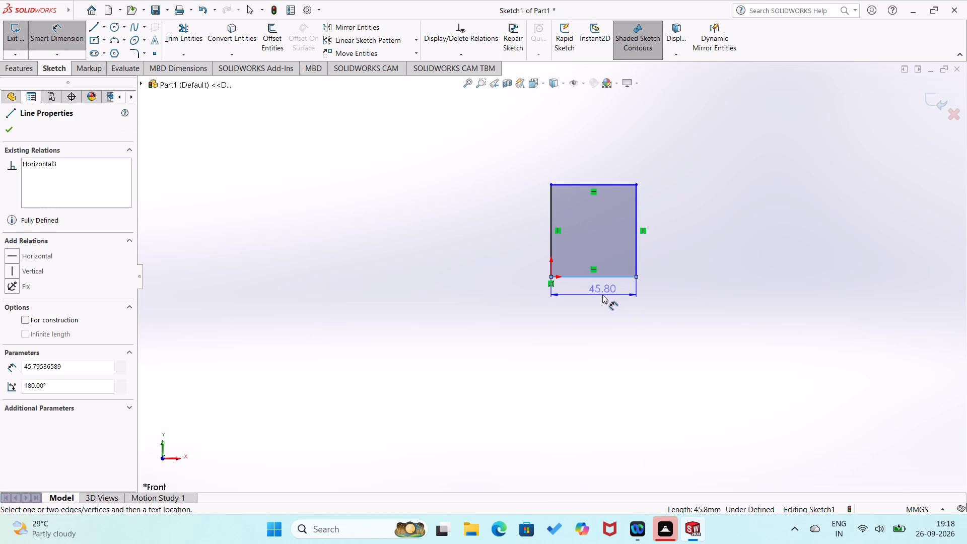
{"action": "left_click", "coordinate": [602, 295]}
{"action": "type", "text": "45"}
{"action": "key", "text": "Return"}
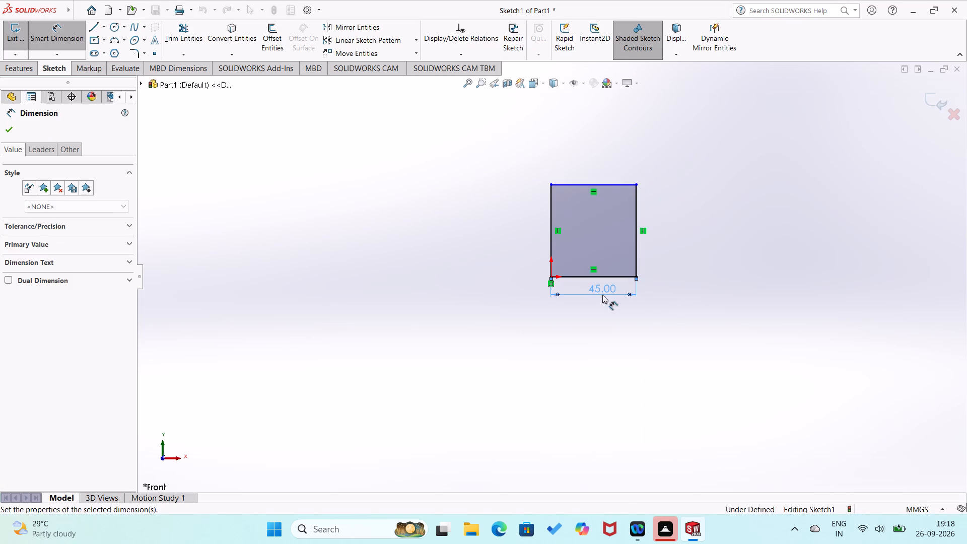
{"action": "left_click", "coordinate": [550, 240]}
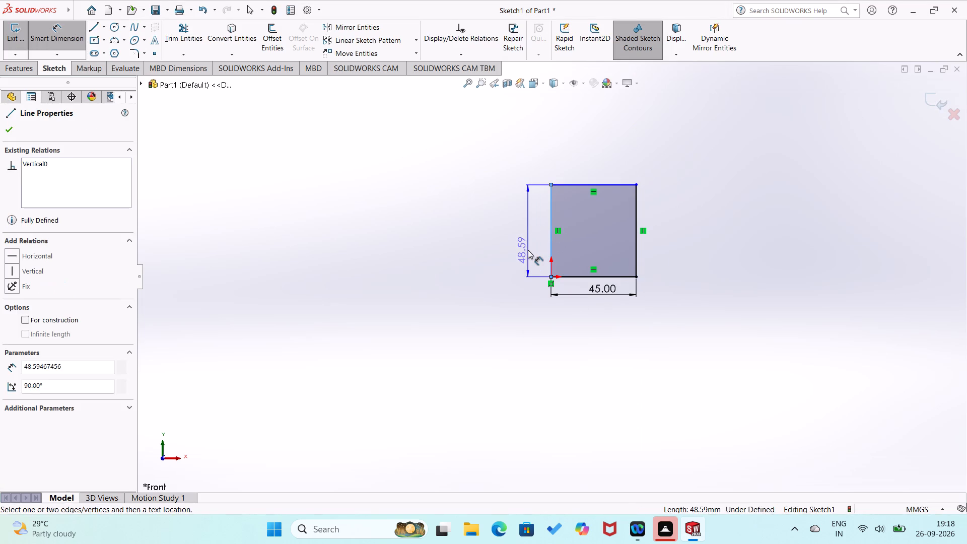
{"action": "left_click", "coordinate": [528, 250]}
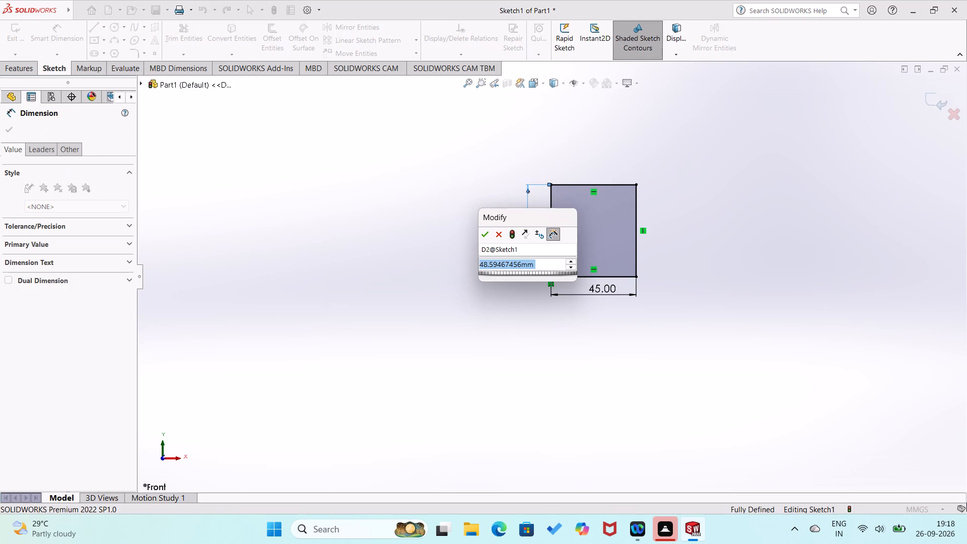
{"action": "type", "text": "50"}
{"action": "key", "text": "Return"}
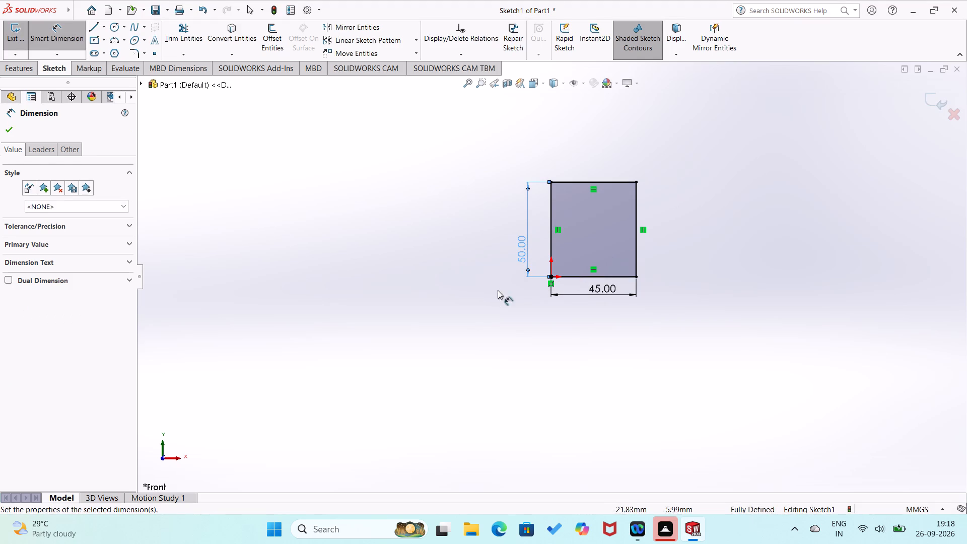
{"action": "left_click", "coordinate": [481, 294]}
Extrude the rectangle as a blind boss 10 mm deep.
{"action": "left_click", "coordinate": [5, 67]}
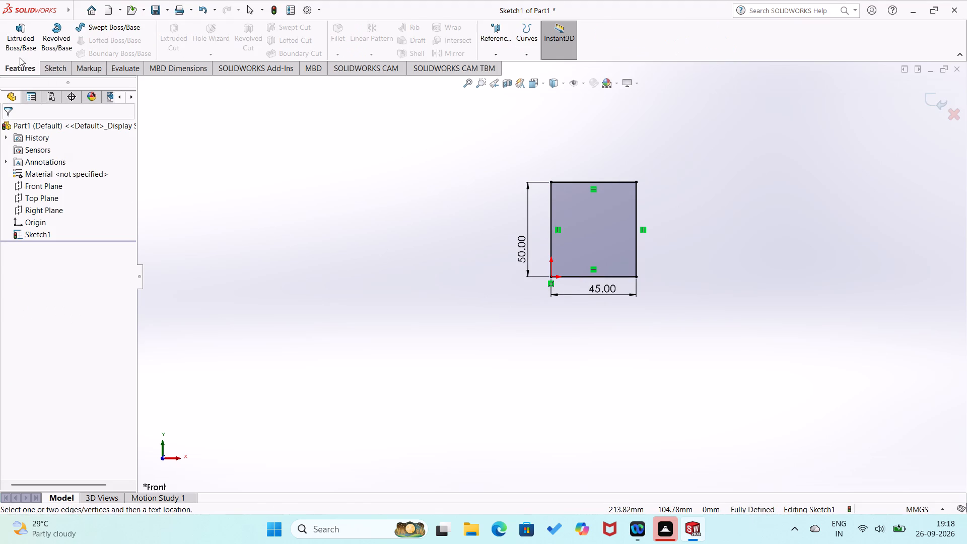
{"action": "left_click", "coordinate": [17, 40]}
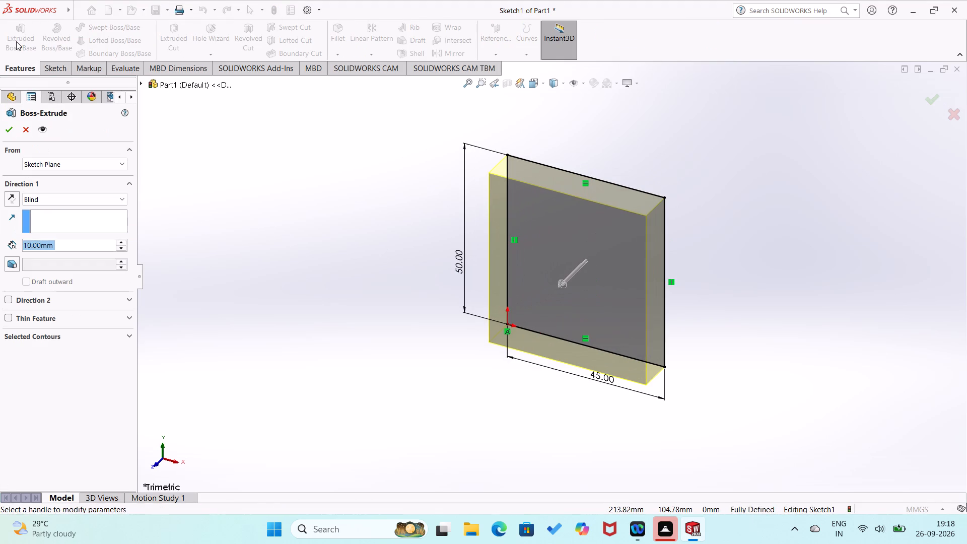
{"action": "left_click", "coordinate": [8, 125]}
{"action": "right_click", "coordinate": [242, 224]}
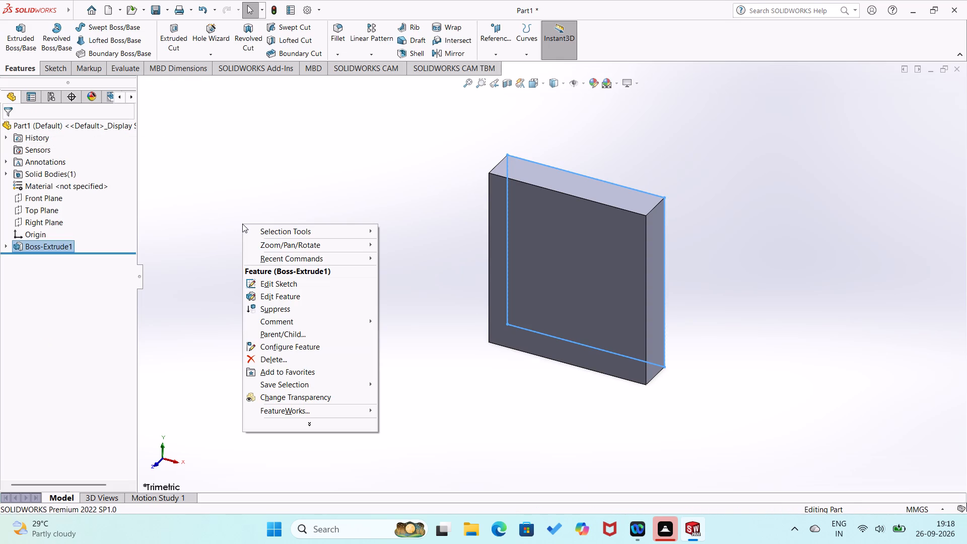
{"action": "left_click", "coordinate": [248, 196]}
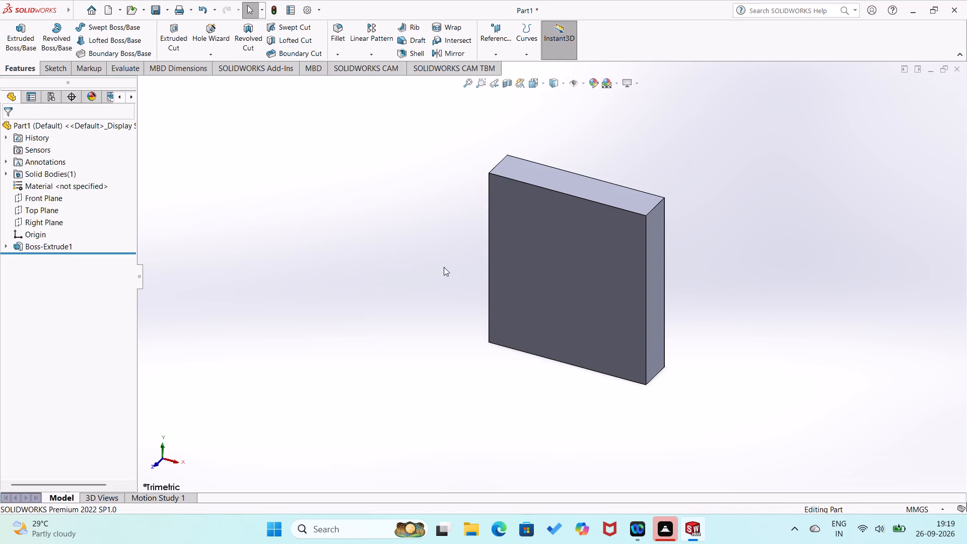
Sketch a rectangle on the block's front face plane, extending about 39 mm outward from its right edge and matching its 50 mm height.
{"action": "right_click", "coordinate": [596, 293]}
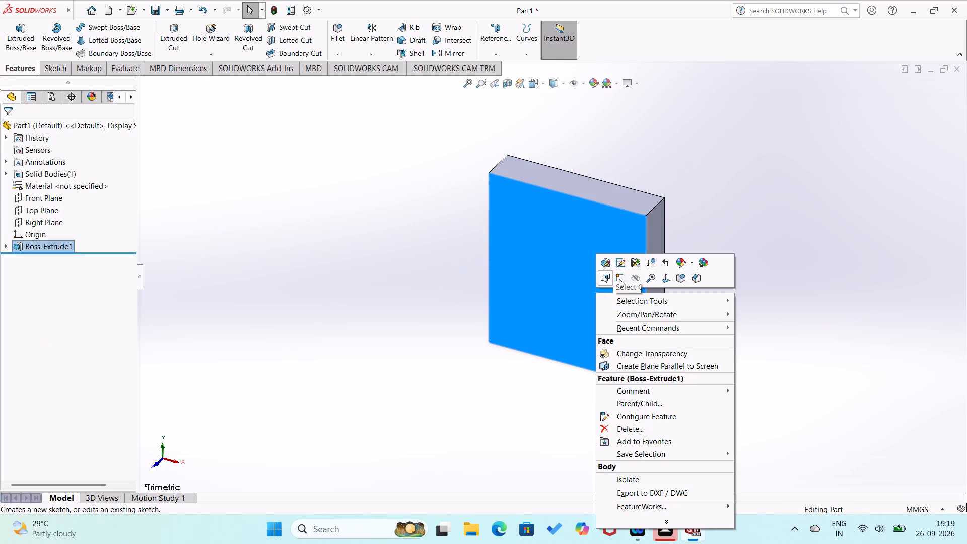
{"action": "left_click", "coordinate": [619, 279]}
{"action": "right_click", "coordinate": [618, 281]}
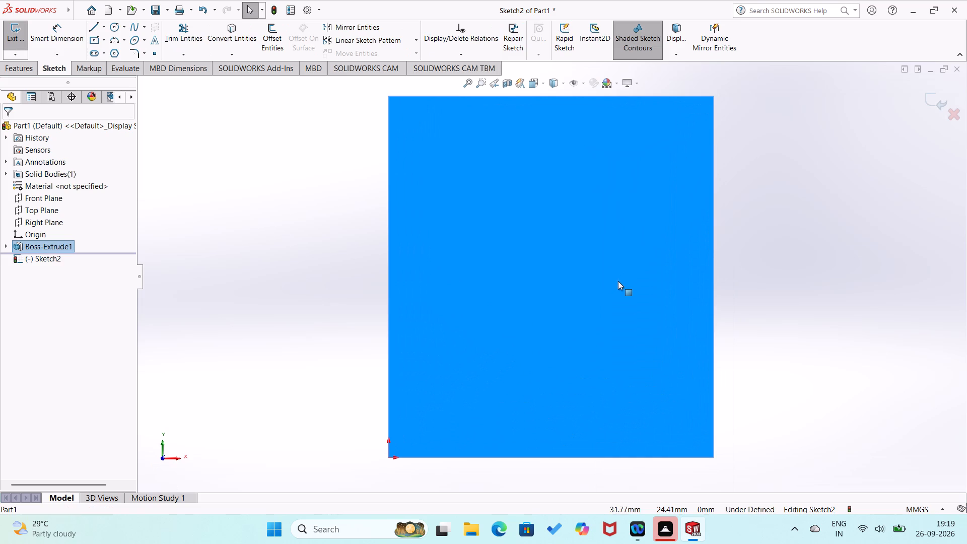
{"action": "middle_click_drag", "start_coordinate": [618, 282], "coordinate": [636, 283]}
{"action": "middle_click_drag", "start_coordinate": [459, 265], "coordinate": [503, 291]}
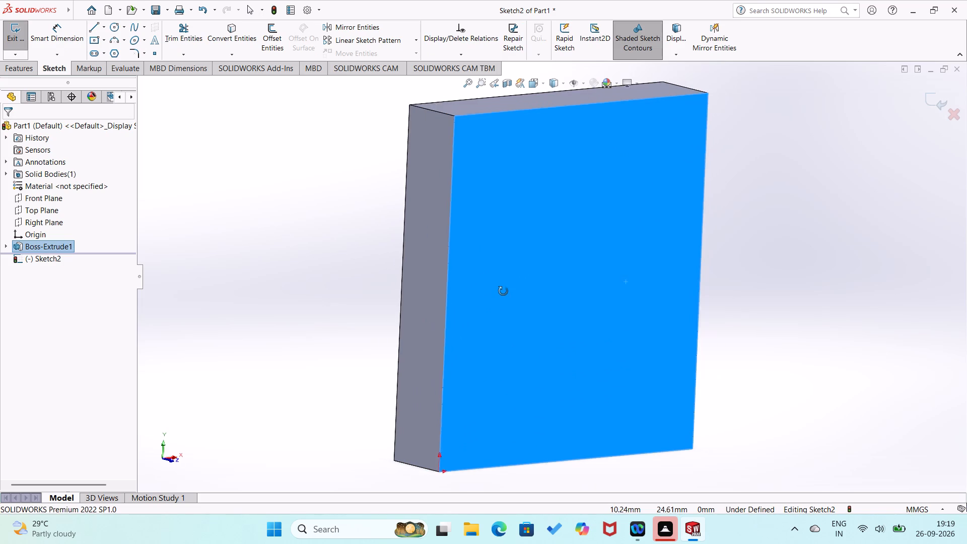
{"action": "middle_click_drag", "start_coordinate": [503, 291], "coordinate": [448, 357]}
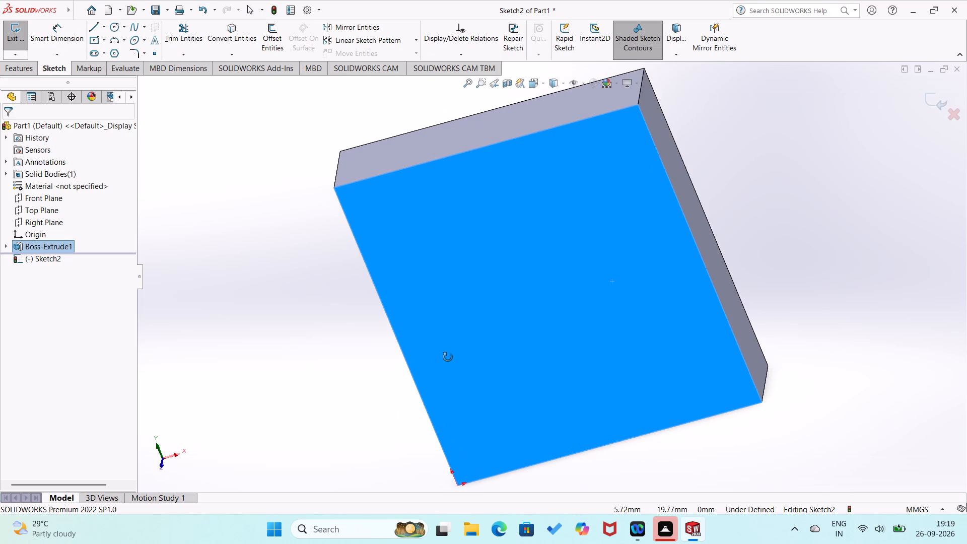
{"action": "middle_click_drag", "start_coordinate": [448, 357], "coordinate": [448, 357]}
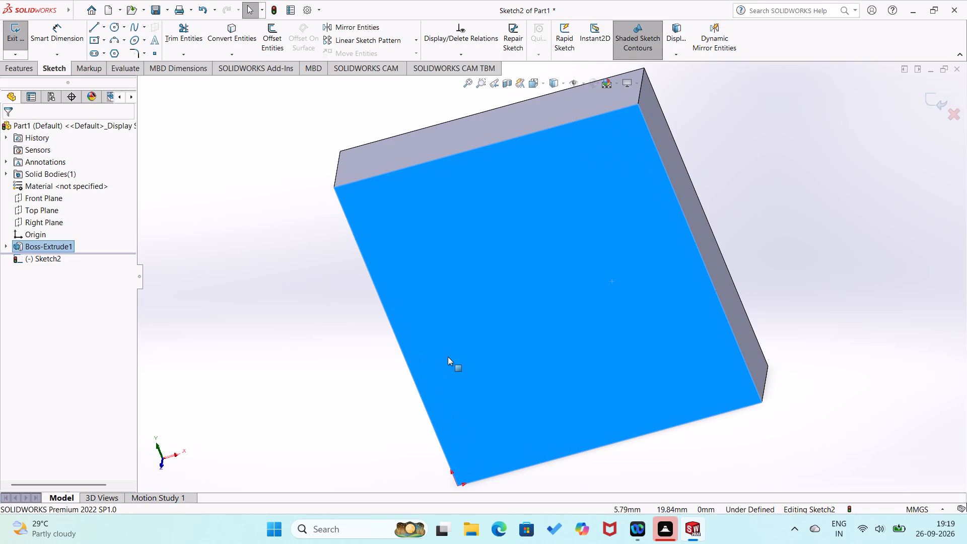
{"action": "right_click_drag", "start_coordinate": [297, 251], "coordinate": [178, 338]}
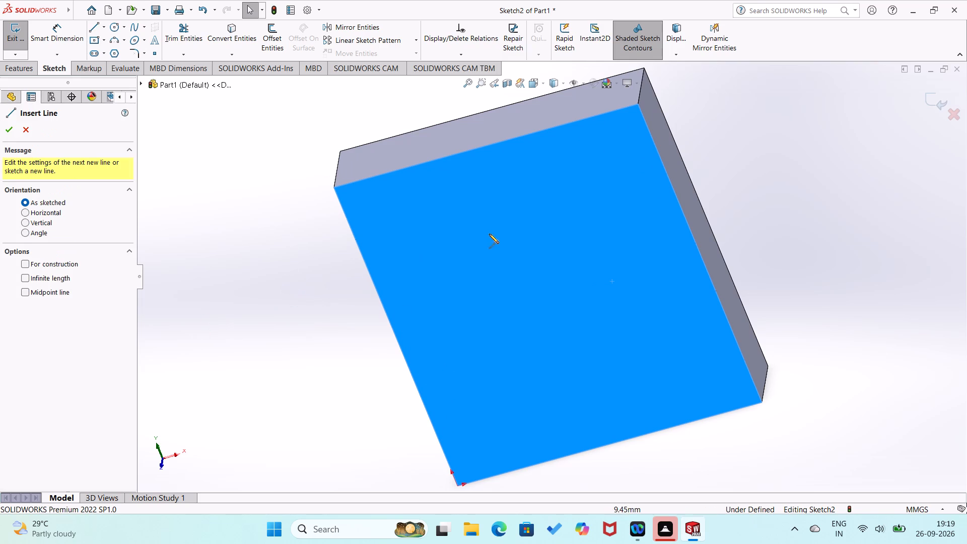
{"action": "left_click", "coordinate": [637, 105]}
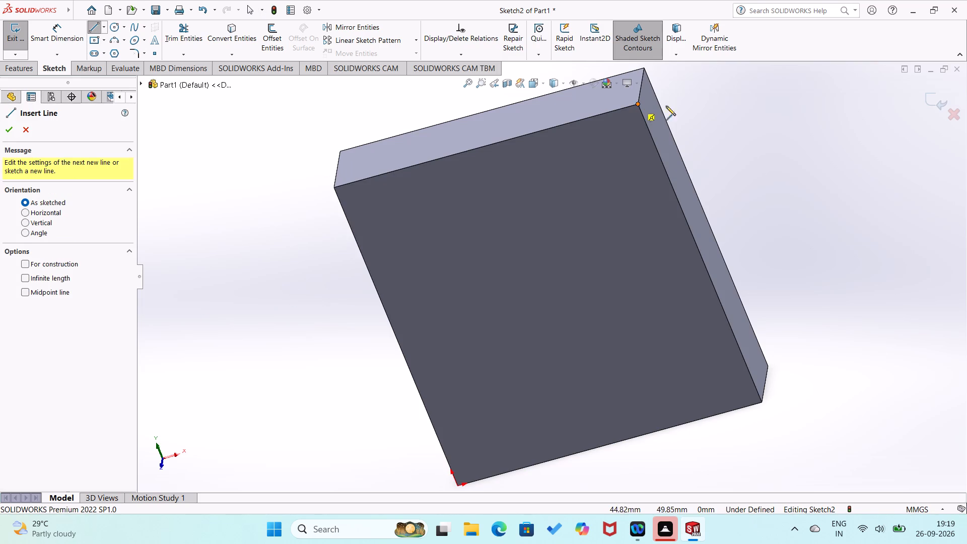
{"action": "scroll", "coordinate": [782, 82], "scroll_direction": "up", "scroll_amount": 1}
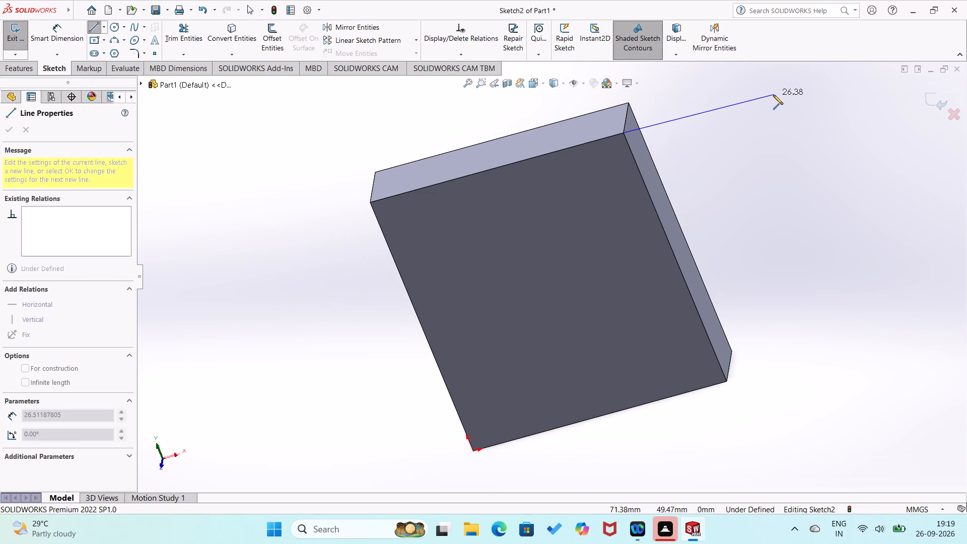
{"action": "key", "text": "ctrl+8"}
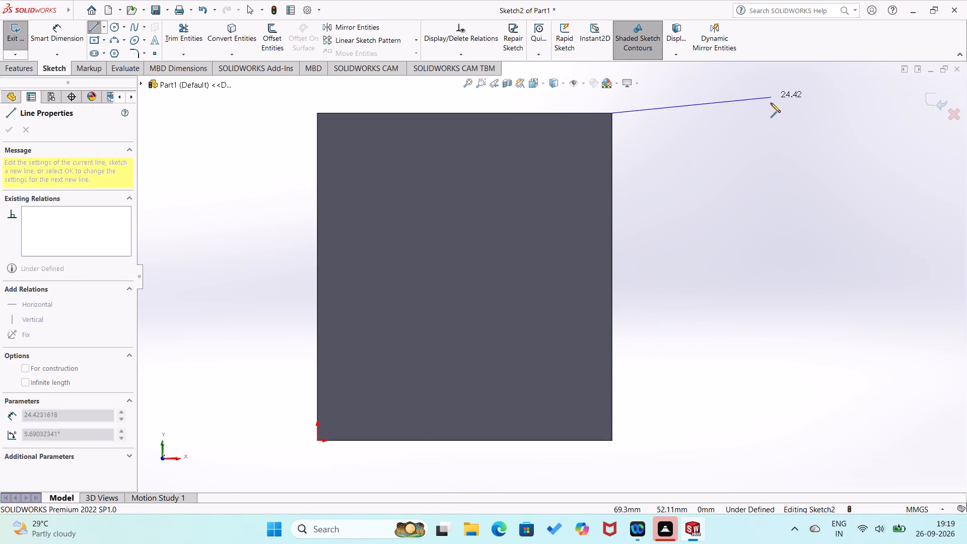
{"action": "left_click", "coordinate": [869, 114]}
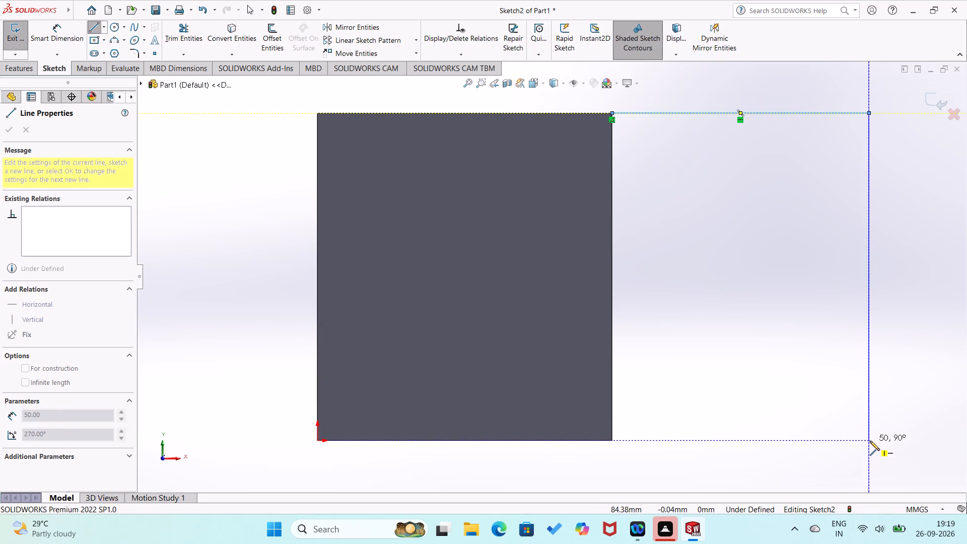
{"action": "left_click", "coordinate": [870, 441]}
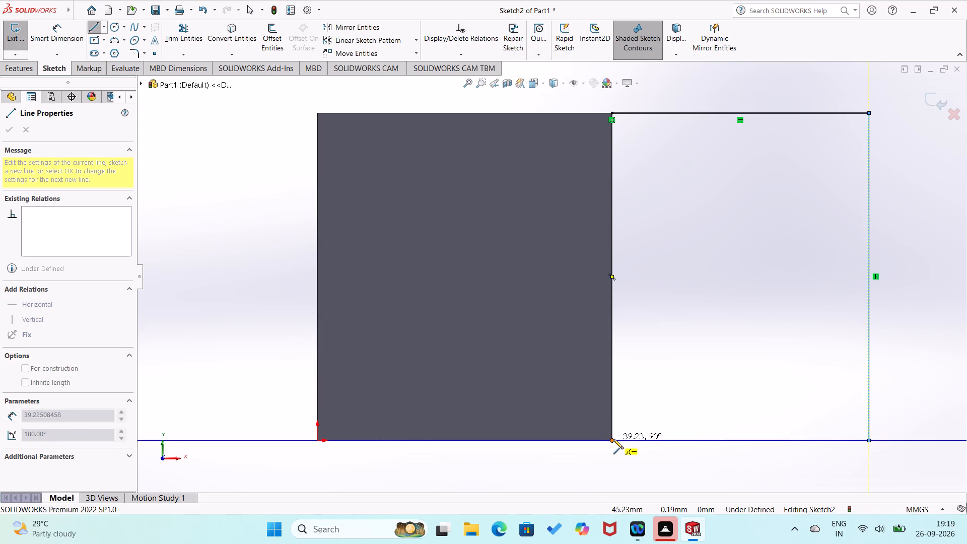
{"action": "left_click", "coordinate": [612, 440]}
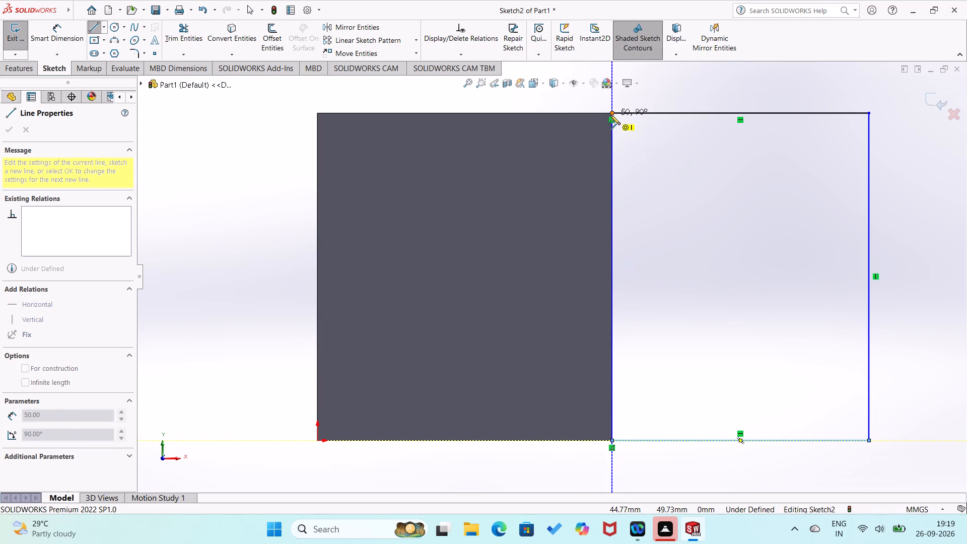
{"action": "left_click", "coordinate": [610, 115]}
Dimension the top edge of the adjoining rectangle to 60 mm.
{"action": "right_click_drag", "start_coordinate": [591, 270], "coordinate": [590, 217]}
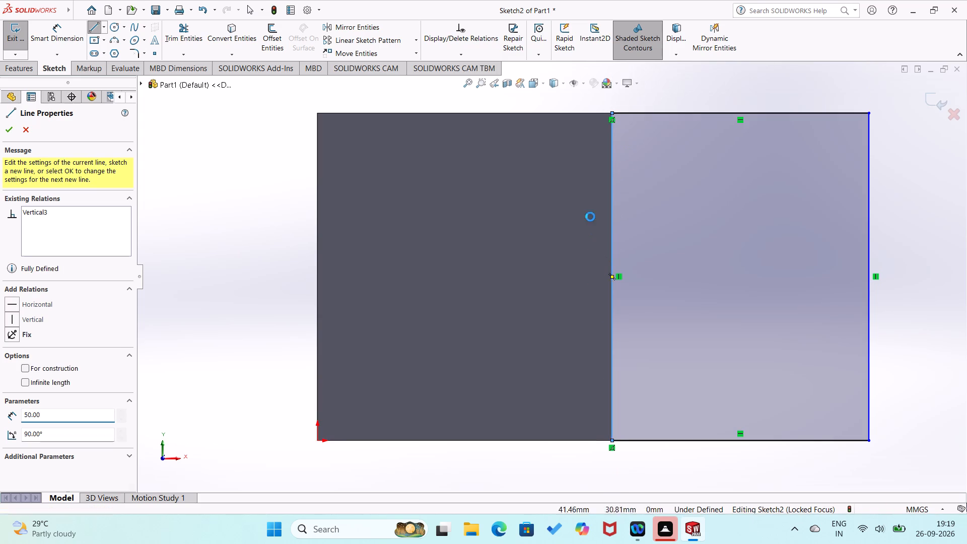
{"action": "right_click_drag", "start_coordinate": [590, 217], "coordinate": [590, 215]}
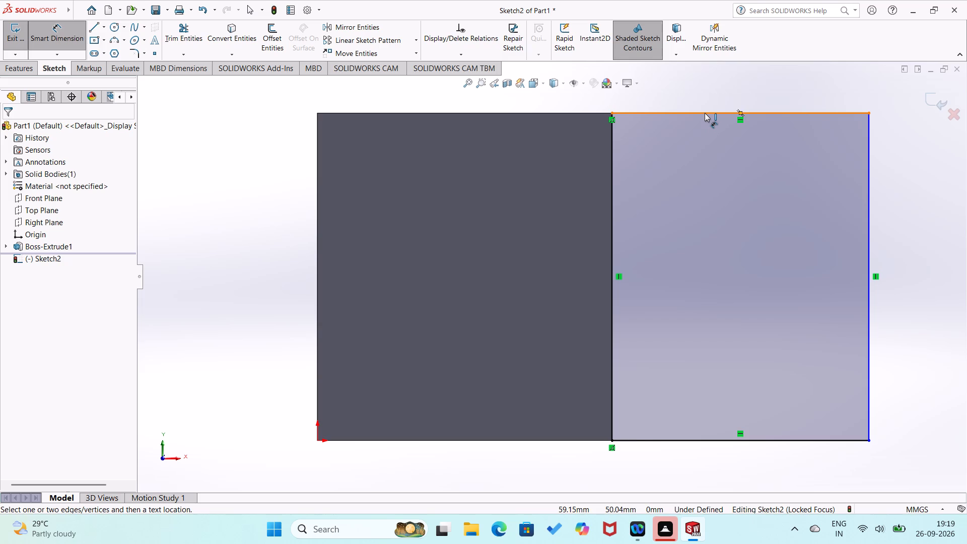
{"action": "middle_click_drag", "start_coordinate": [700, 130], "coordinate": [690, 210]}
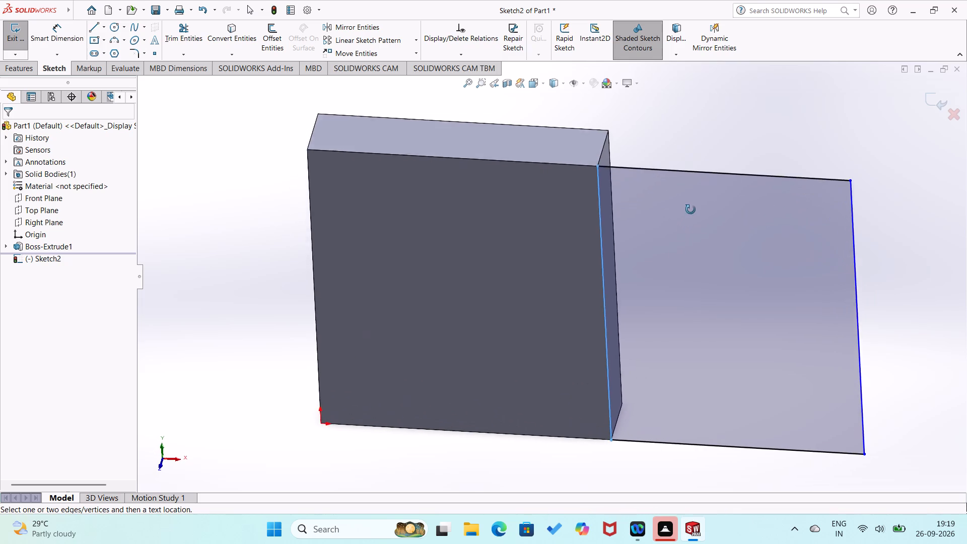
{"action": "middle_click_drag", "start_coordinate": [690, 210], "coordinate": [694, 197]}
{"action": "right_click_drag", "start_coordinate": [665, 263], "coordinate": [715, 69]}
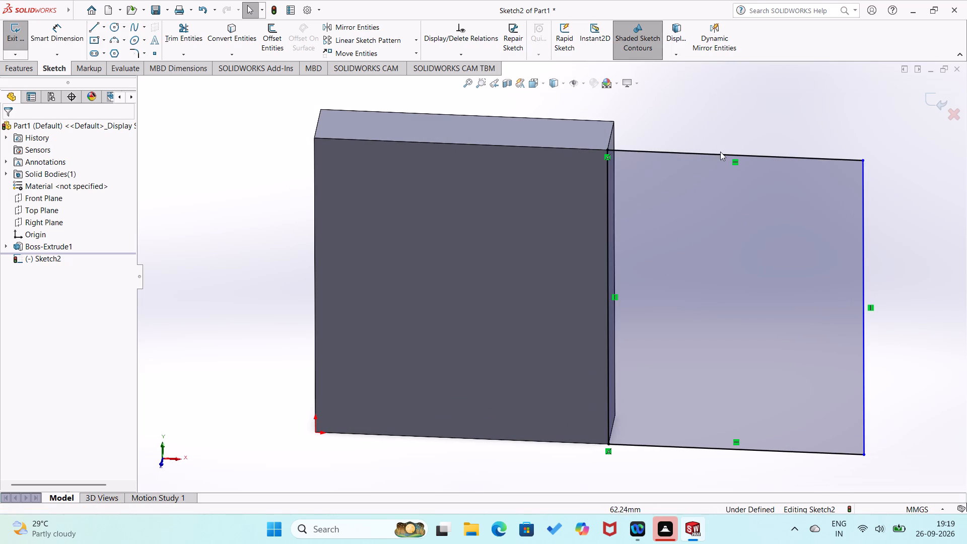
{"action": "right_click_drag", "start_coordinate": [721, 170], "coordinate": [731, 84]}
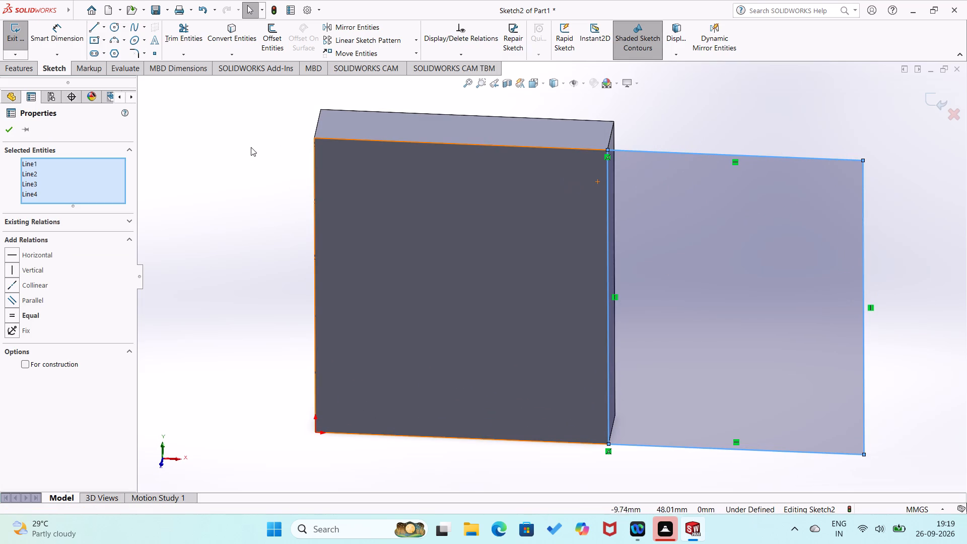
{"action": "left_click", "coordinate": [5, 129]}
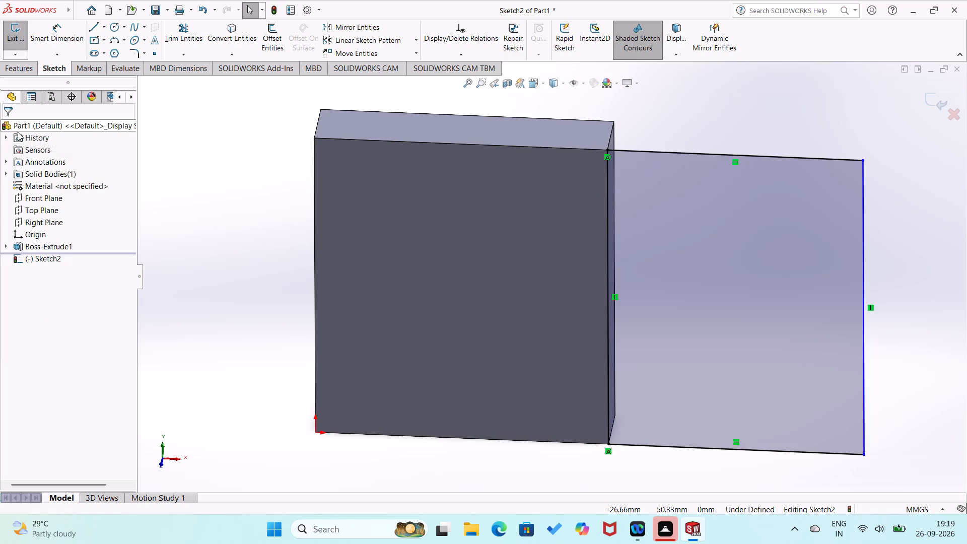
{"action": "right_click_drag", "start_coordinate": [197, 327], "coordinate": [222, 187]}
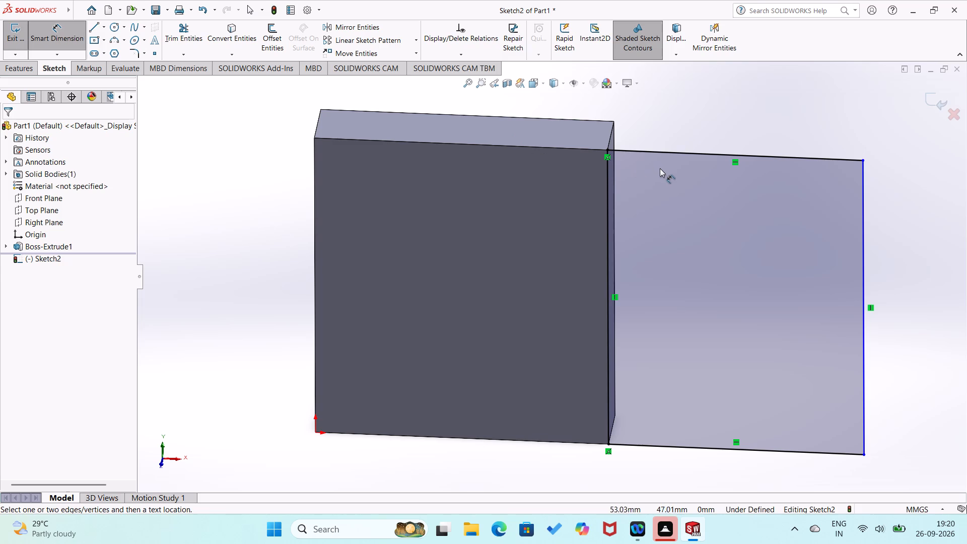
{"action": "left_click", "coordinate": [668, 154]}
{"action": "left_click", "coordinate": [668, 140]}
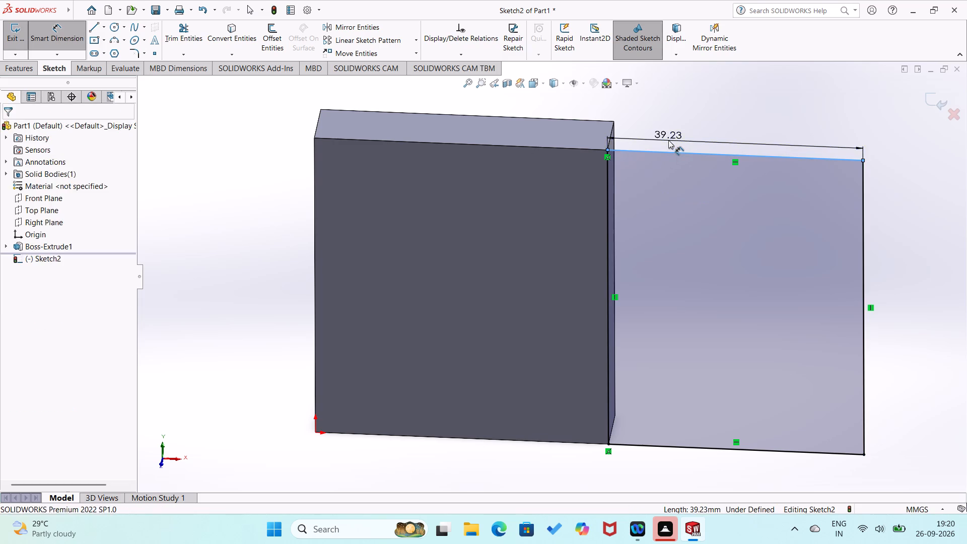
{"action": "type", "text": "60"}
{"action": "key", "text": "Return"}
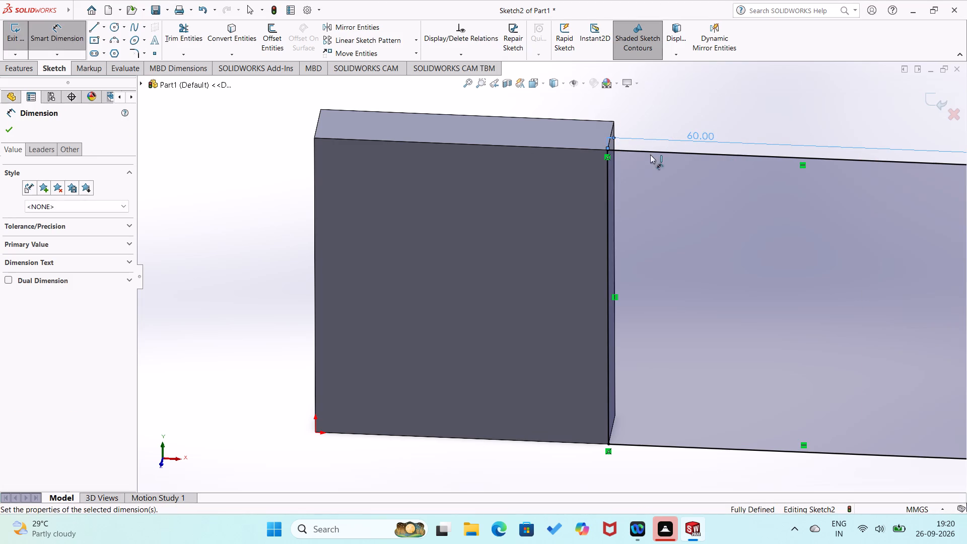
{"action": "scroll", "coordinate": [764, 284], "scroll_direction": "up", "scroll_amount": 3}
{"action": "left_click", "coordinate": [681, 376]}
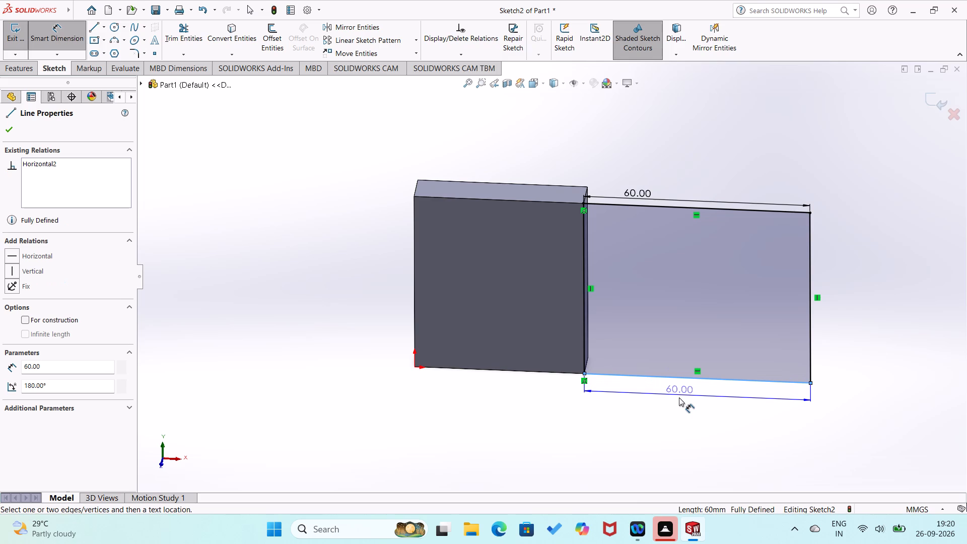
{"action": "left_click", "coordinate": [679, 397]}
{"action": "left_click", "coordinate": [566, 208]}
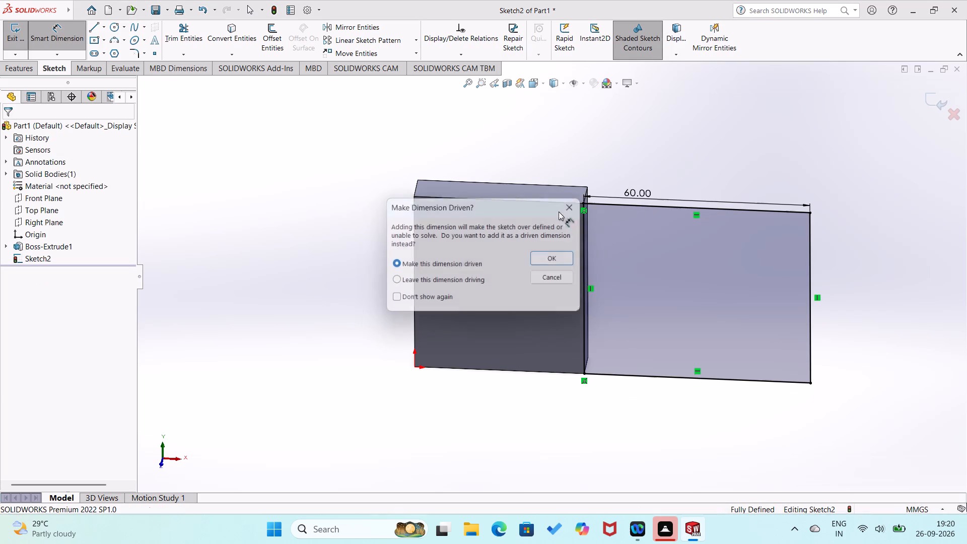
Extrude the 60 mm wide rectangle as a blind boss 10 mm deep from the sketch plane, with merged result.
{"action": "left_click", "coordinate": [30, 70]}
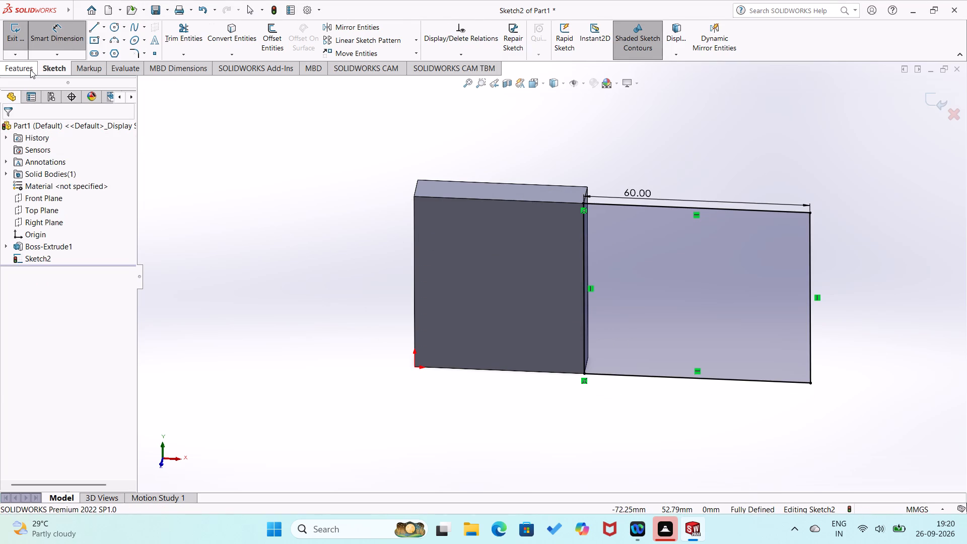
{"action": "left_click", "coordinate": [21, 53]}
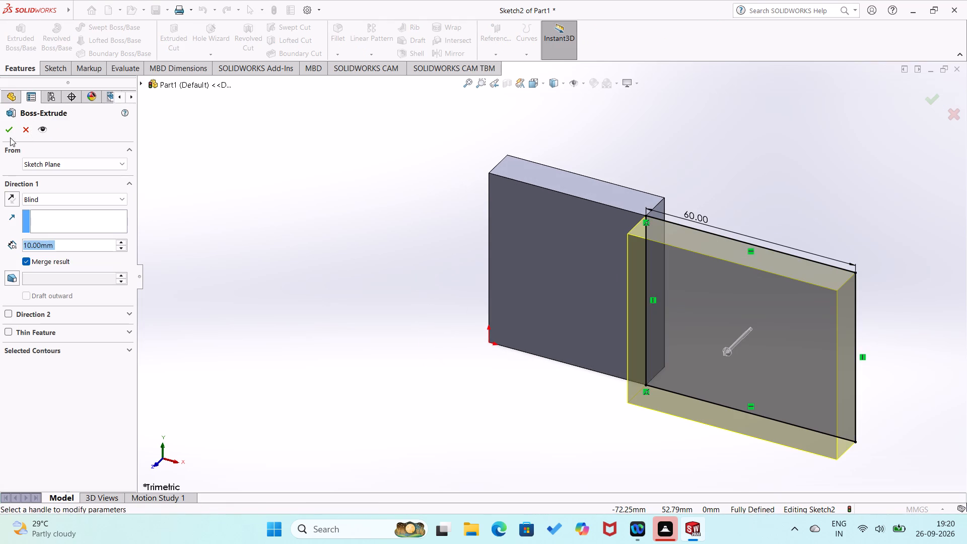
{"action": "left_click", "coordinate": [10, 137]}
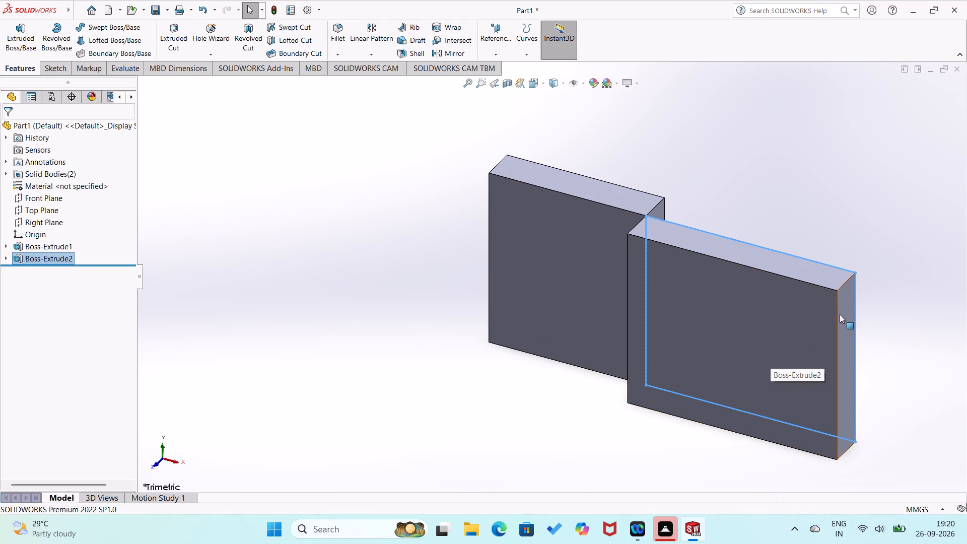
On the second block's front face plane, sketch a rectangle extending about 29 mm outward from its right edge, 50 mm high.
{"action": "right_click", "coordinate": [789, 319]}
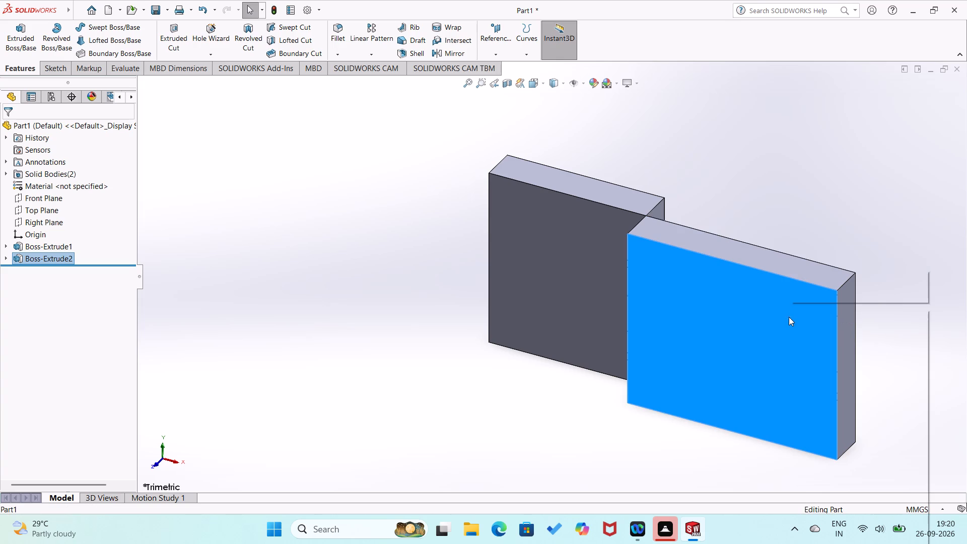
{"action": "left_click", "coordinate": [815, 293]}
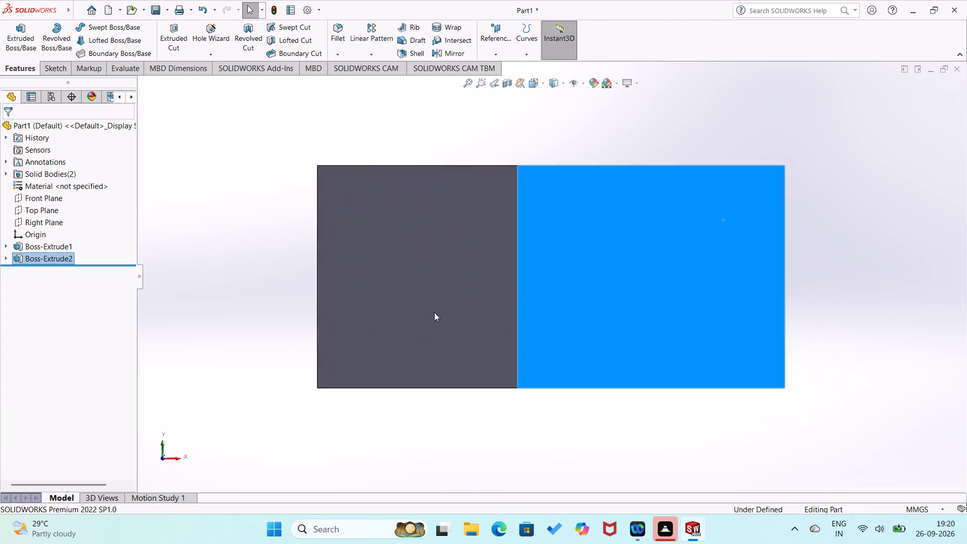
{"action": "right_click_drag", "start_coordinate": [473, 144], "coordinate": [349, 167]}
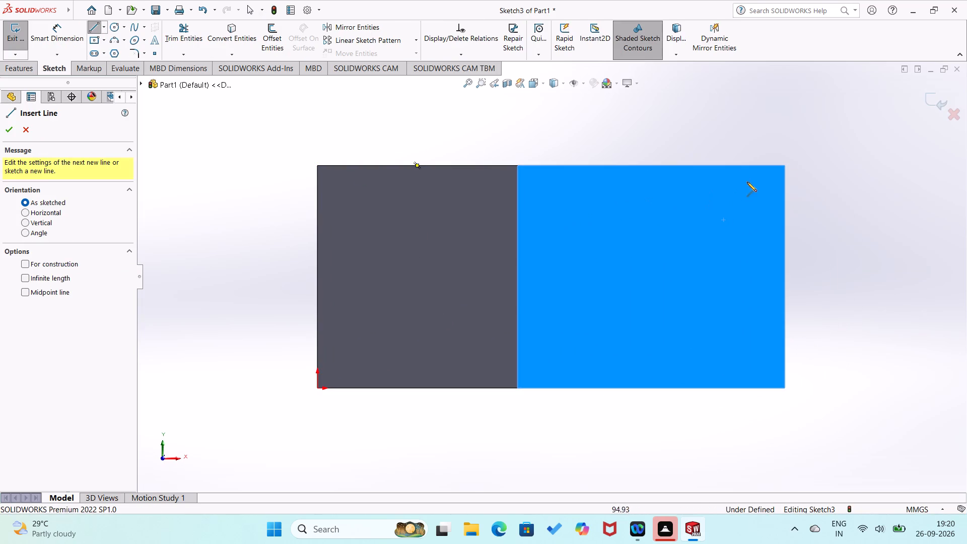
{"action": "left_click", "coordinate": [783, 165]}
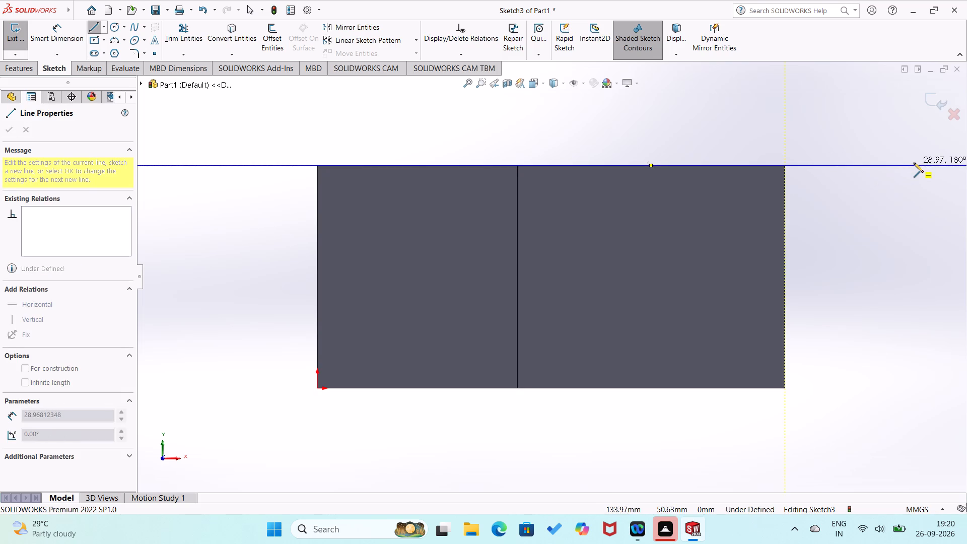
{"action": "left_click", "coordinate": [914, 163]}
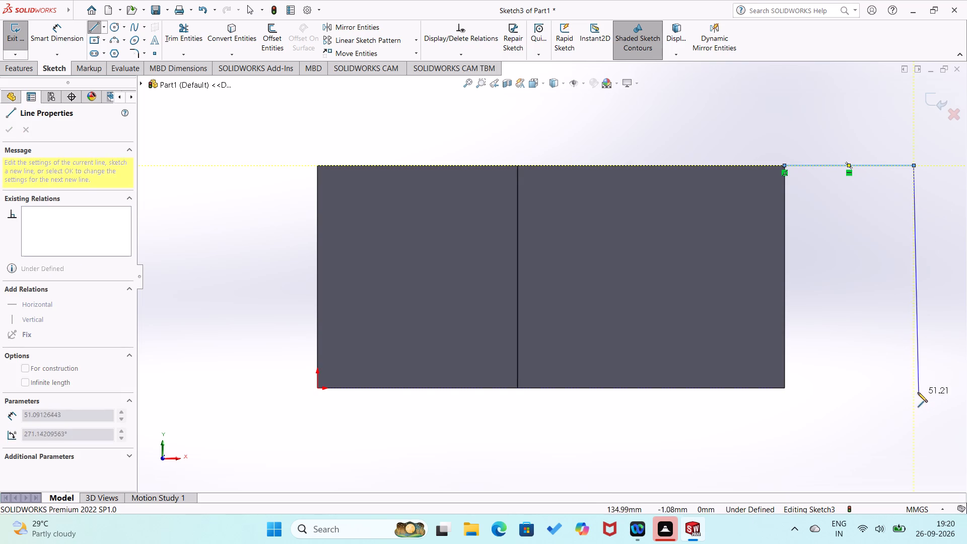
{"action": "left_click", "coordinate": [914, 388]}
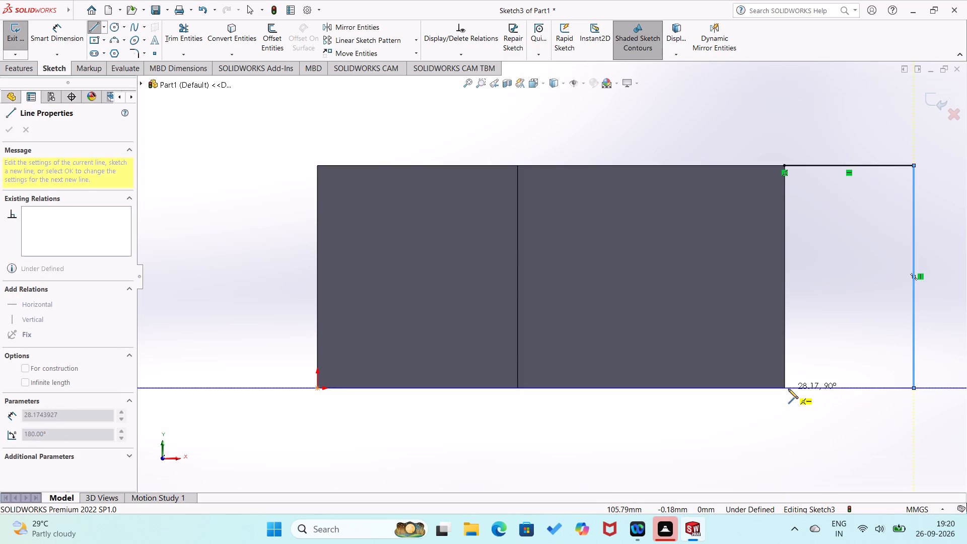
{"action": "left_click", "coordinate": [784, 388]}
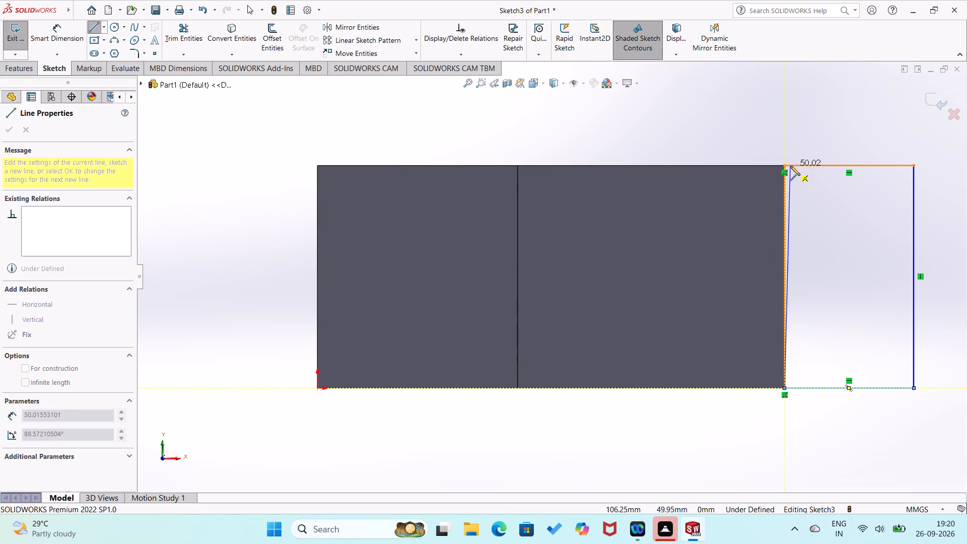
{"action": "left_click", "coordinate": [786, 166]}
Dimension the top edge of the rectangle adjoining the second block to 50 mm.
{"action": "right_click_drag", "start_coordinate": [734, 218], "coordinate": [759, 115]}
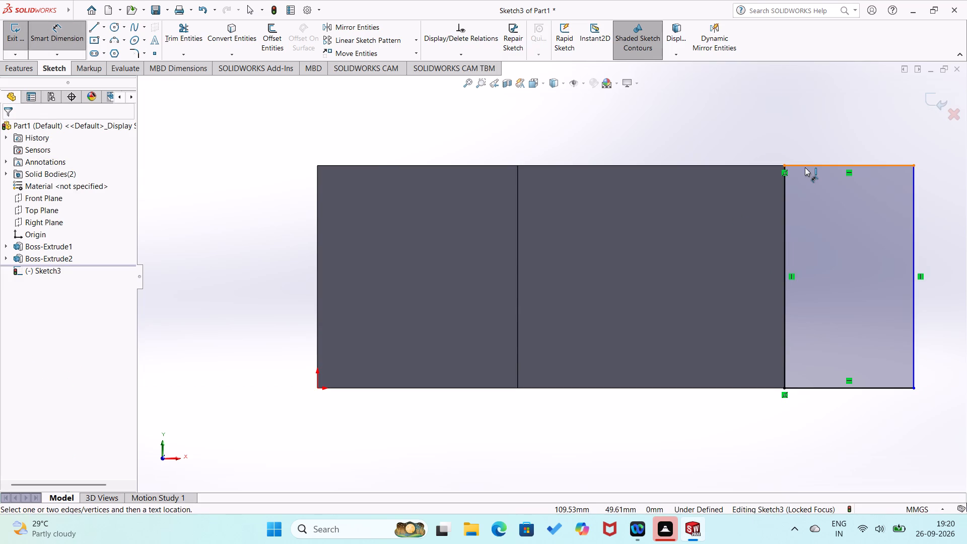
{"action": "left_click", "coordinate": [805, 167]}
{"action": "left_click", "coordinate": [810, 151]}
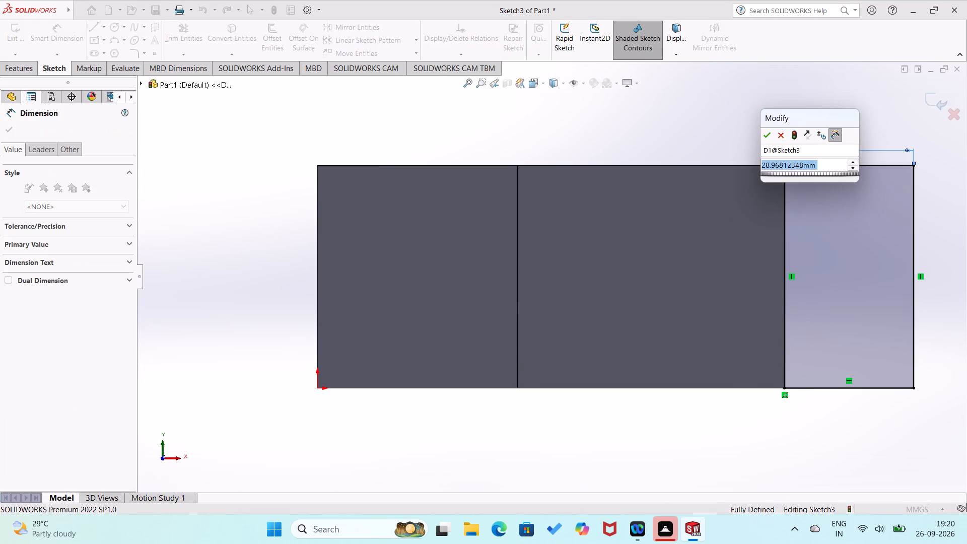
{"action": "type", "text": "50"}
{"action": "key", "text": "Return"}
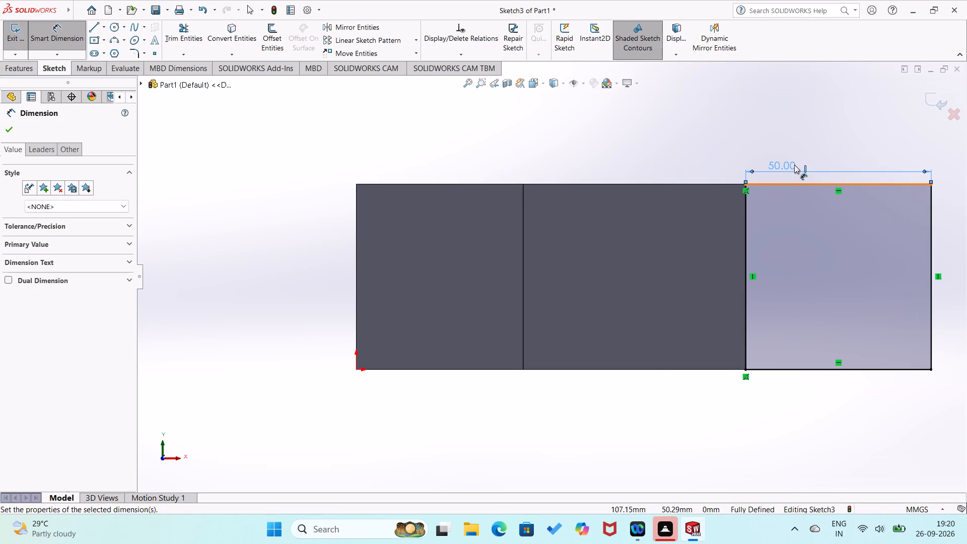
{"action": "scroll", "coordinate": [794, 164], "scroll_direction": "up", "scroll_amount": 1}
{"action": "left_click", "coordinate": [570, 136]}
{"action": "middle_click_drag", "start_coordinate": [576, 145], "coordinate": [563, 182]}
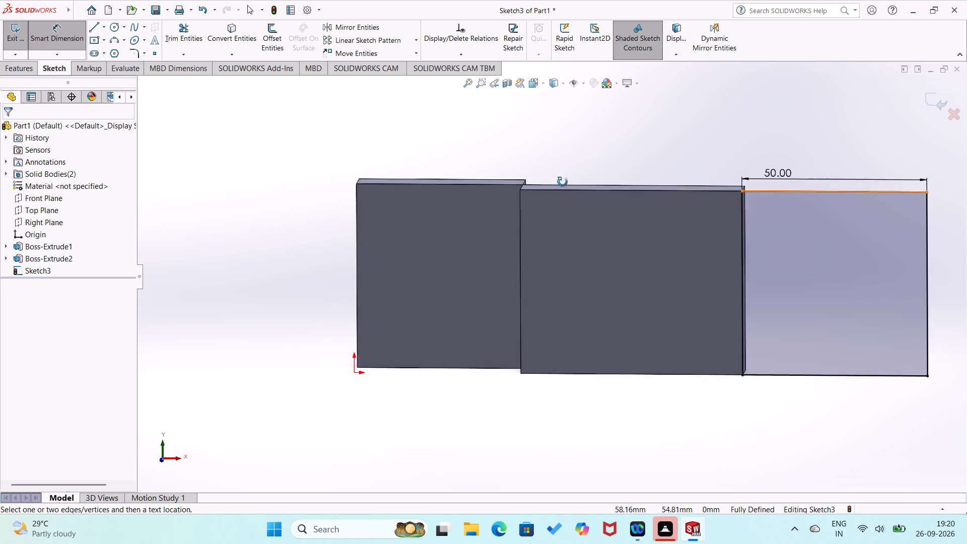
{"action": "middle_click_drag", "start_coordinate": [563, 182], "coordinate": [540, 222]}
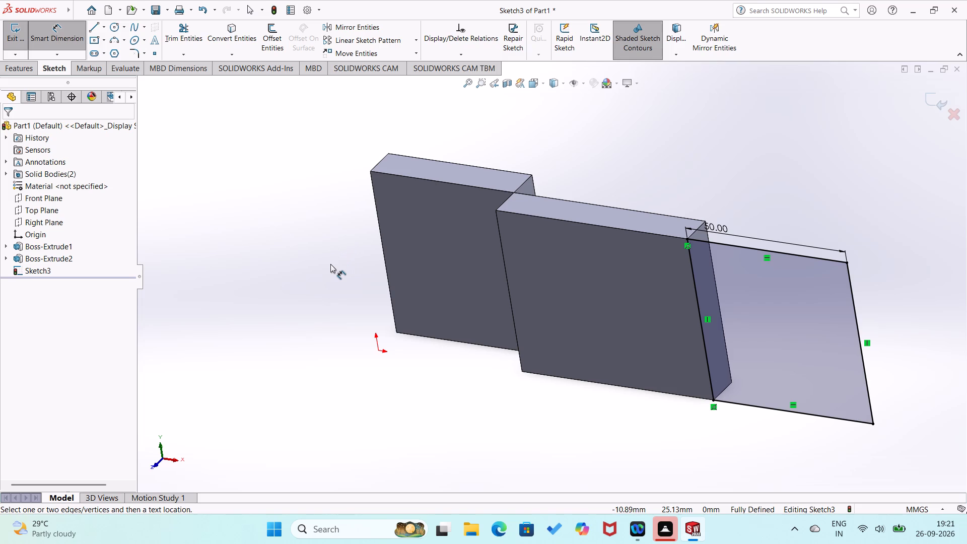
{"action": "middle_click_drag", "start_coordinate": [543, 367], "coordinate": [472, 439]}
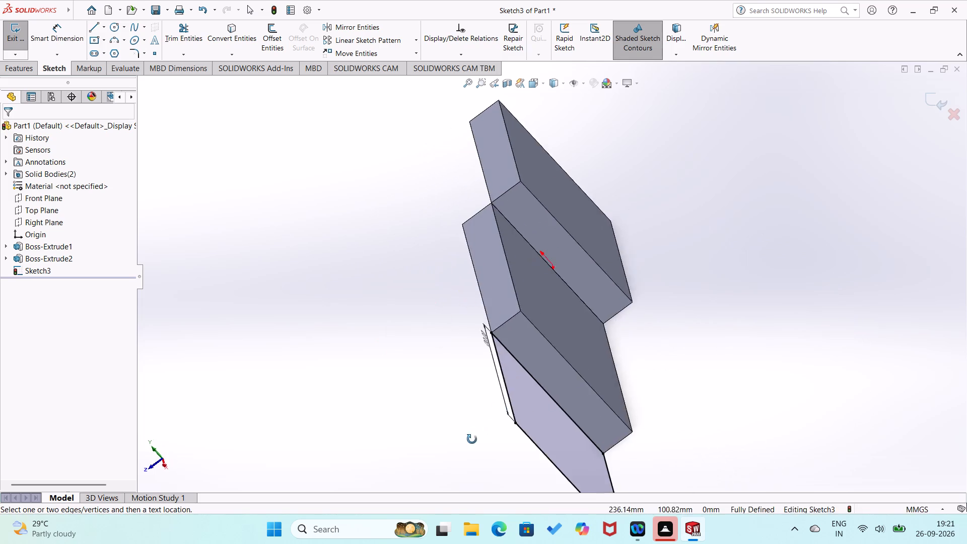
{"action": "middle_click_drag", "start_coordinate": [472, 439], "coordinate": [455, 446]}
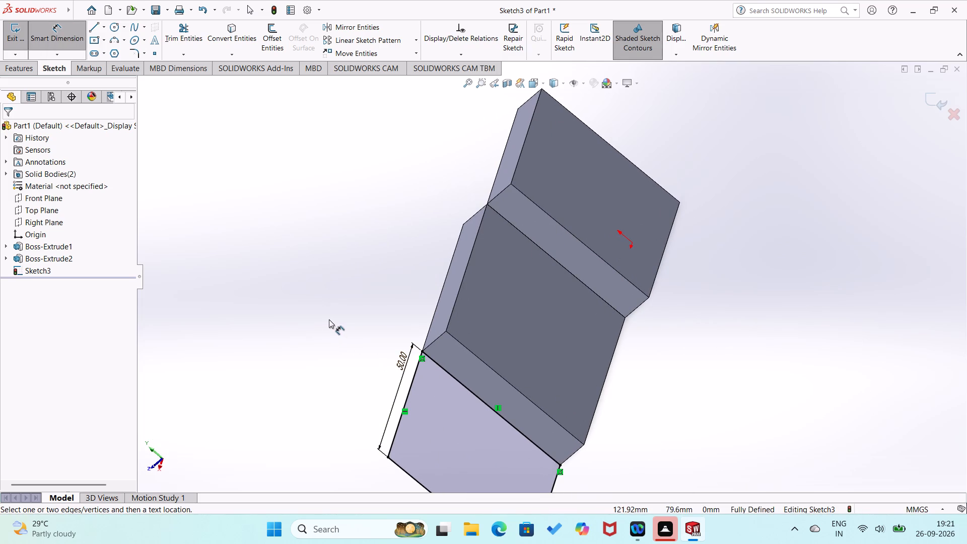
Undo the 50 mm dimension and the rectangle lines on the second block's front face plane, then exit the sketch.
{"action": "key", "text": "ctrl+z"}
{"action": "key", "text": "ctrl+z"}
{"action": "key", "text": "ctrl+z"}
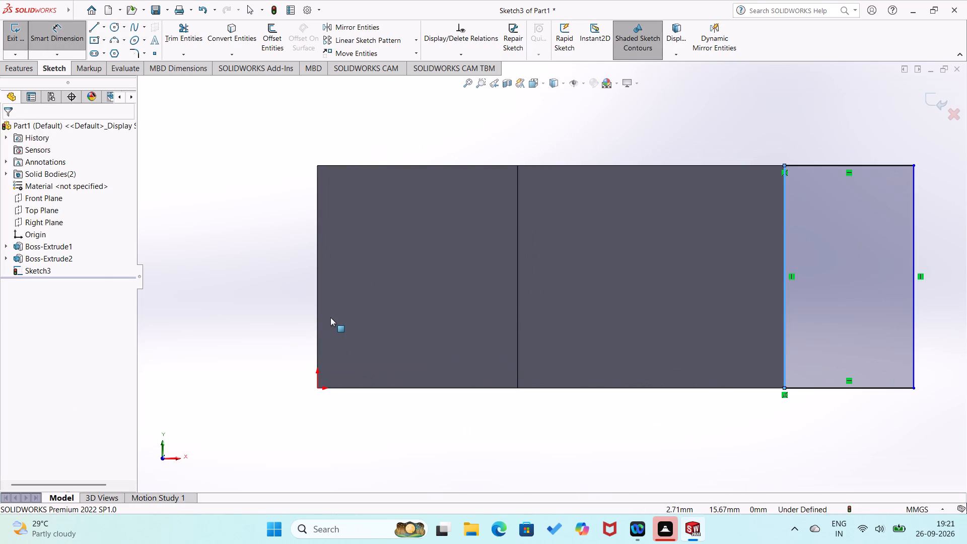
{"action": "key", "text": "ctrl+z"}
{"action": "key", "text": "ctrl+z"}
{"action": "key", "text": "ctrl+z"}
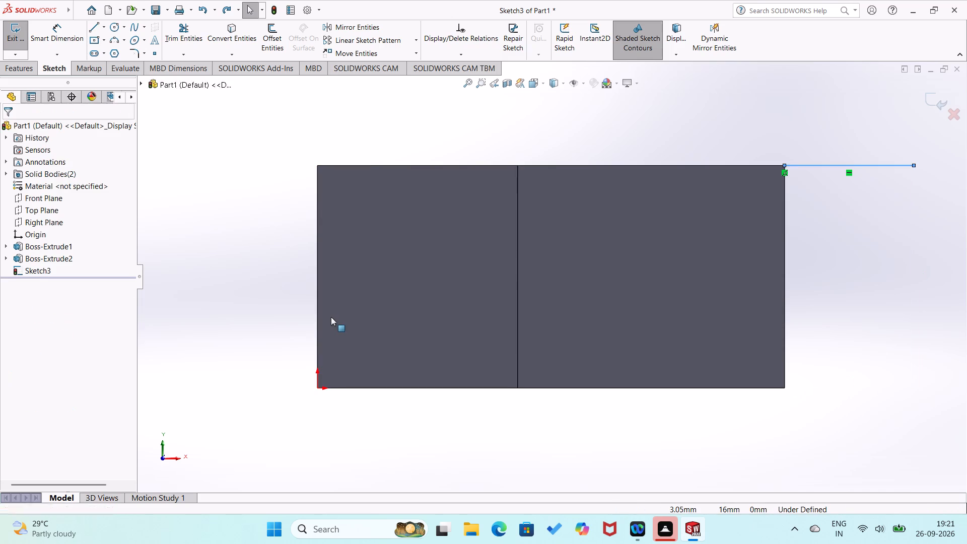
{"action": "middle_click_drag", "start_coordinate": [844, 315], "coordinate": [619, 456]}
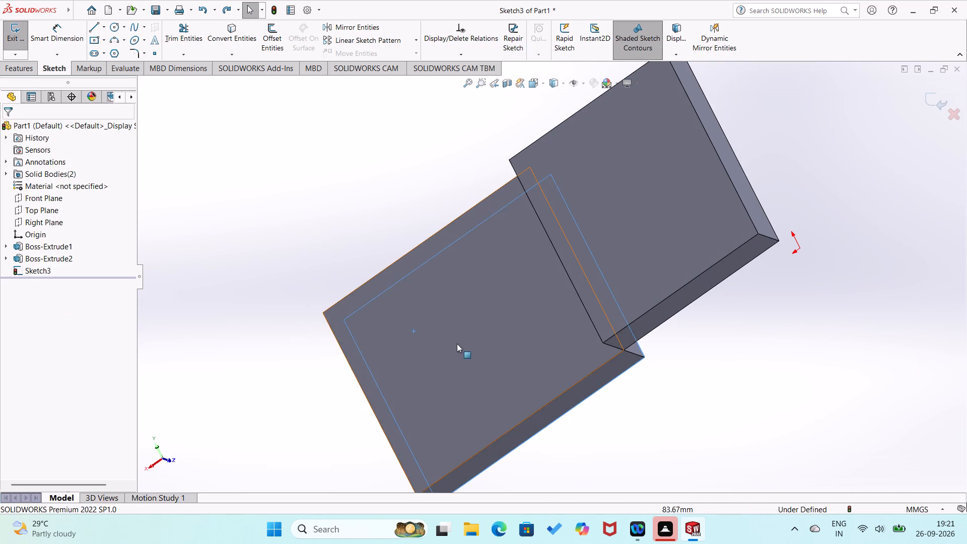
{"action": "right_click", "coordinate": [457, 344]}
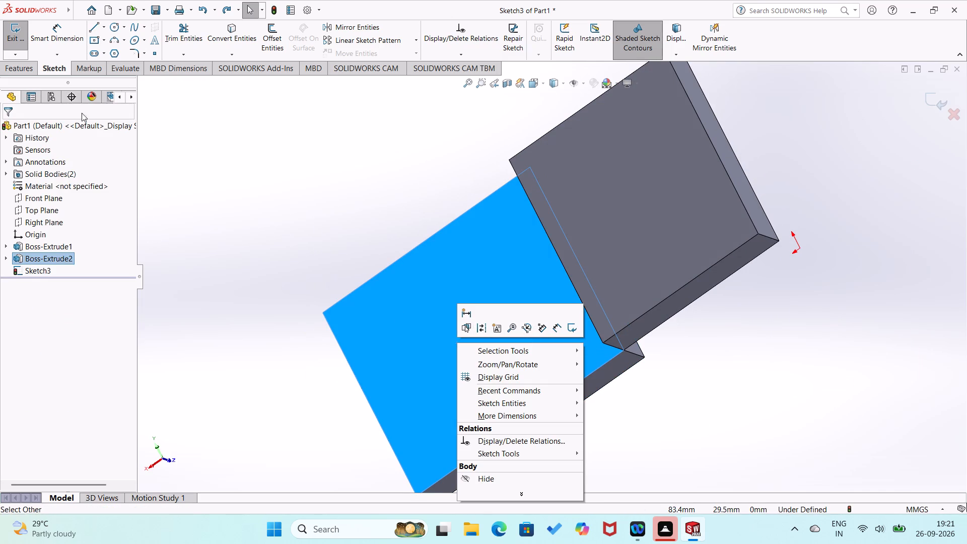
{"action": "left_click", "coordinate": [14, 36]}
On the second block's rear face plane, sketch a rectangle extending about 38 mm outward from its free side edge, 50 mm high.
{"action": "right_click", "coordinate": [382, 370]}
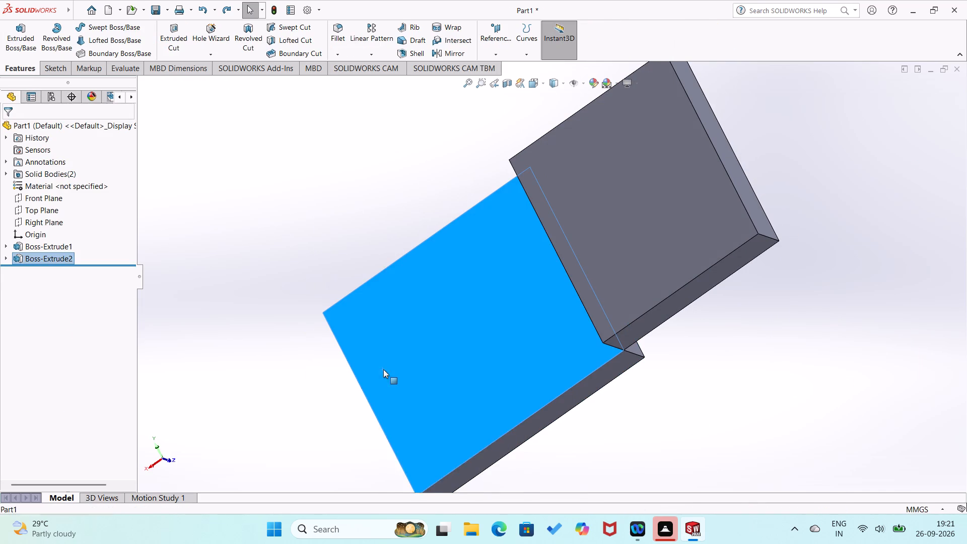
{"action": "left_click", "coordinate": [406, 299]}
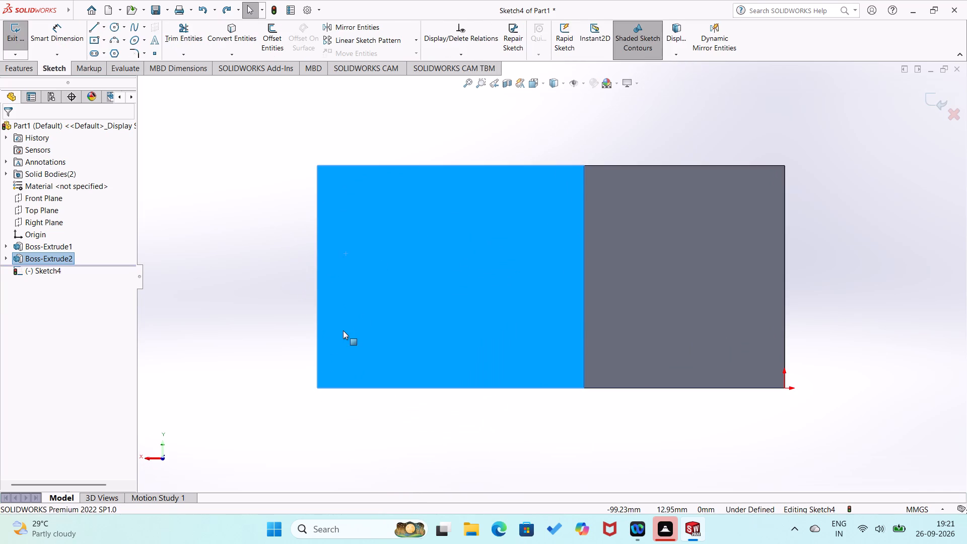
{"action": "scroll", "coordinate": [318, 370], "scroll_direction": "up", "scroll_amount": 1}
{"action": "right_click_drag", "start_coordinate": [324, 361], "coordinate": [257, 388]}
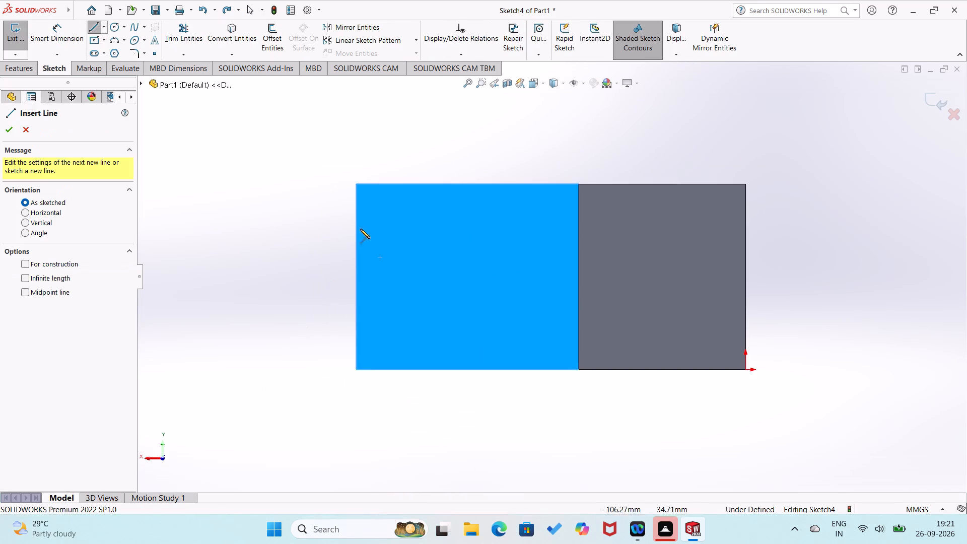
{"action": "left_click", "coordinate": [355, 184]}
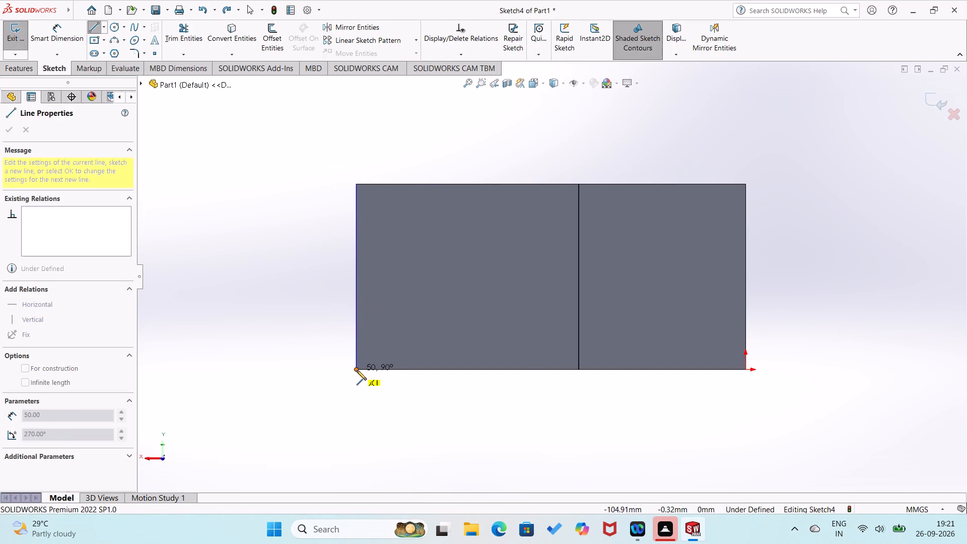
{"action": "left_click", "coordinate": [357, 370]}
{"action": "left_click", "coordinate": [217, 368]}
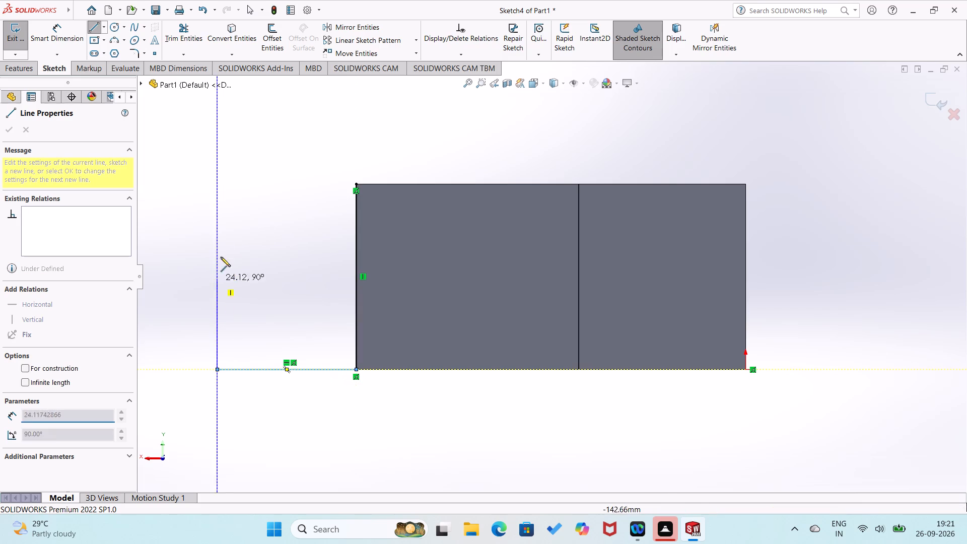
{"action": "left_click", "coordinate": [218, 182]}
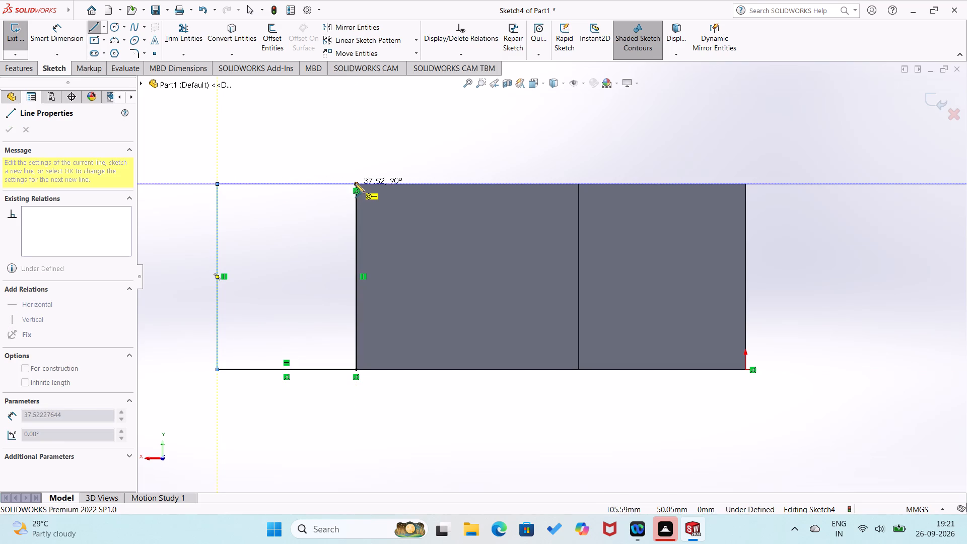
{"action": "left_click", "coordinate": [355, 183]}
Dimension the top edge of the new rectangle to 50 mm.
{"action": "right_click_drag", "start_coordinate": [295, 254], "coordinate": [325, 147]}
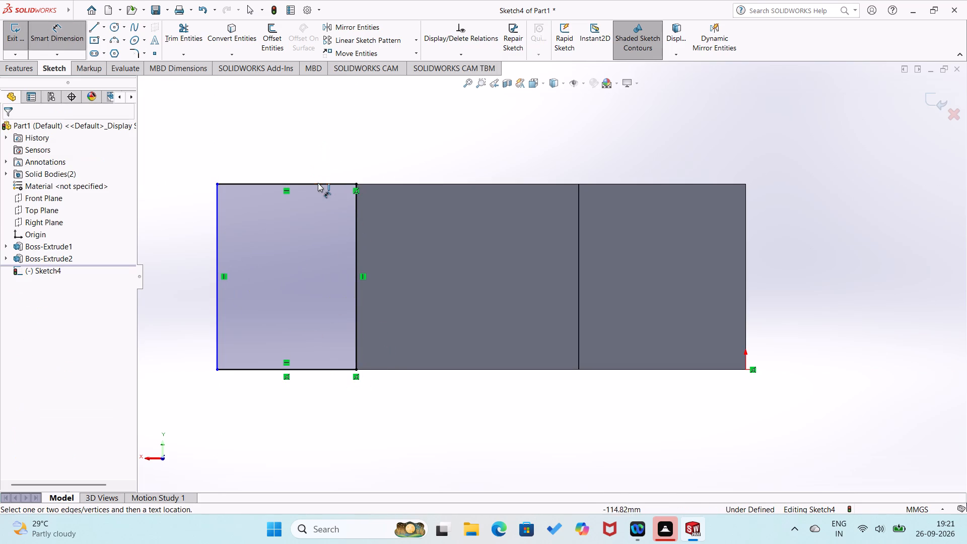
{"action": "left_click", "coordinate": [318, 183]}
{"action": "left_click", "coordinate": [322, 159]}
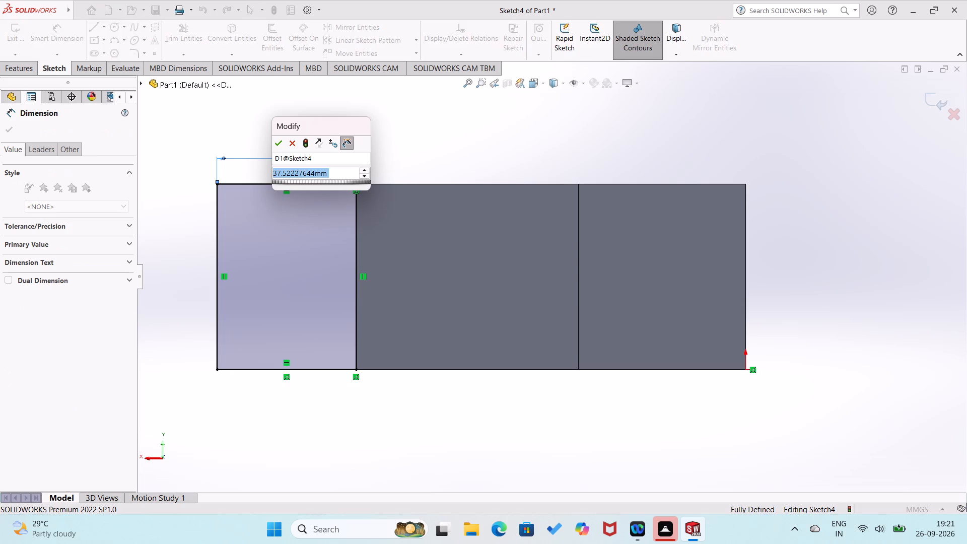
{"action": "type", "text": "50"}
{"action": "key", "text": "Return"}
{"action": "left_click", "coordinate": [360, 147]}
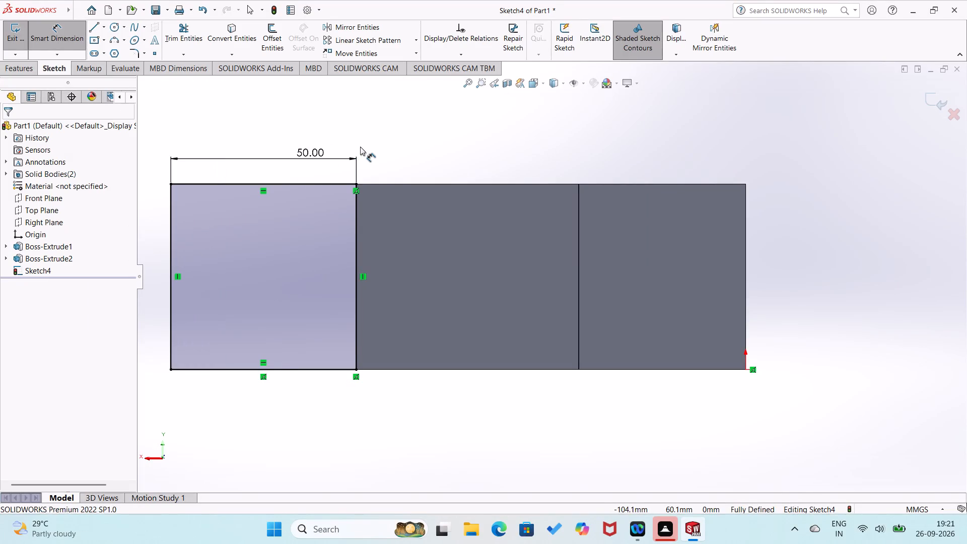
Extrude the 50 mm wide rectangle as a blind boss 10 mm deep from the sketch plane, with merged result.
{"action": "middle_click_drag", "start_coordinate": [375, 187], "coordinate": [388, 273]}
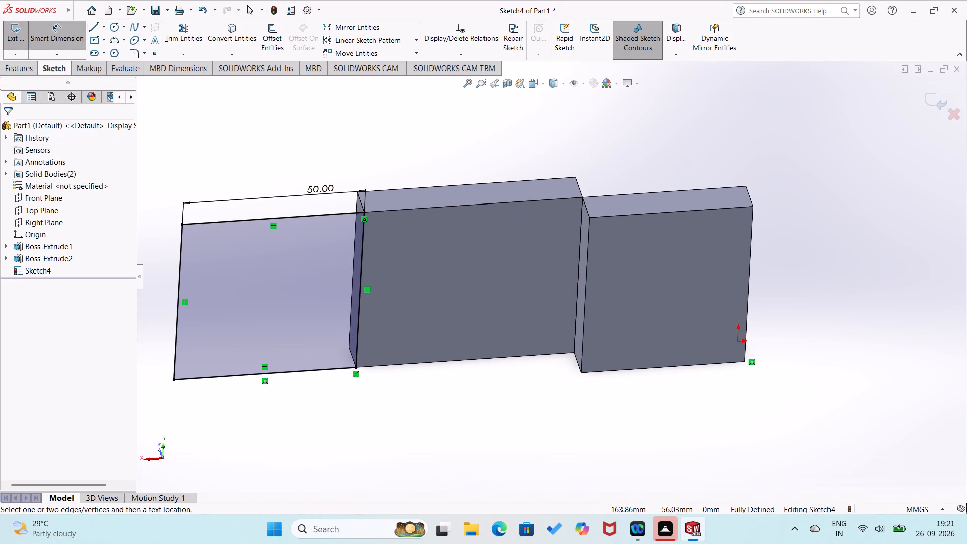
{"action": "left_click", "coordinate": [22, 66]}
{"action": "left_click", "coordinate": [27, 44]}
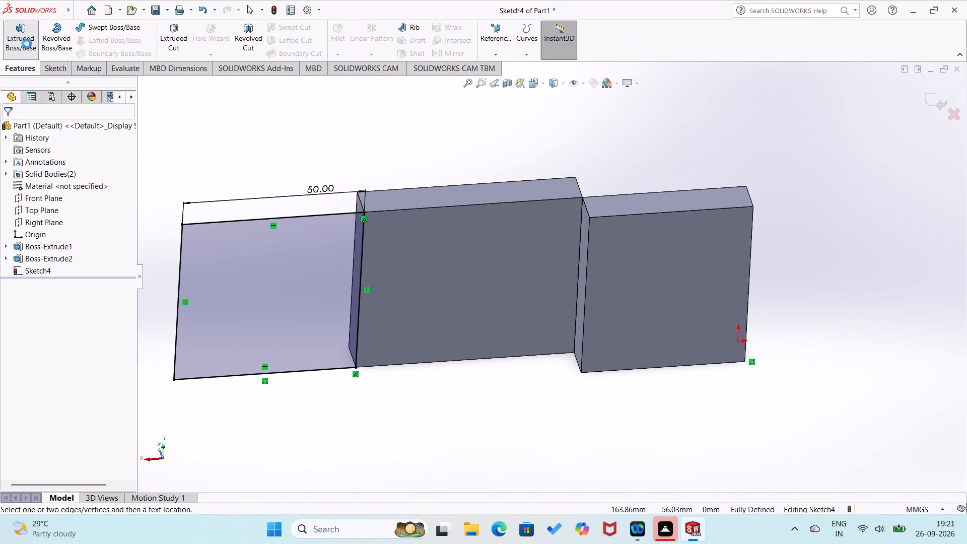
{"action": "middle_click_drag", "start_coordinate": [266, 236], "coordinate": [270, 242]}
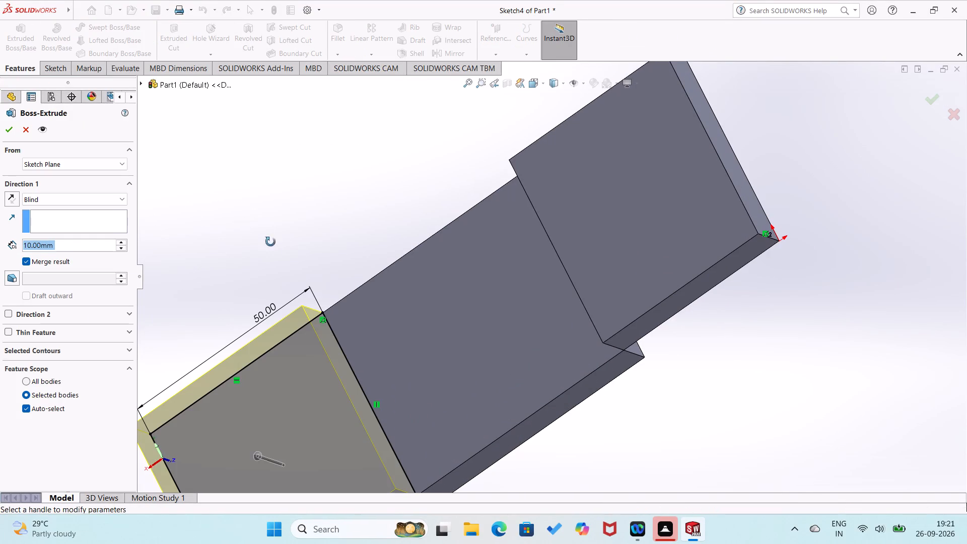
{"action": "middle_click_drag", "start_coordinate": [270, 242], "coordinate": [404, 250]}
{"action": "scroll", "coordinate": [404, 250], "scroll_direction": "up", "scroll_amount": 2}
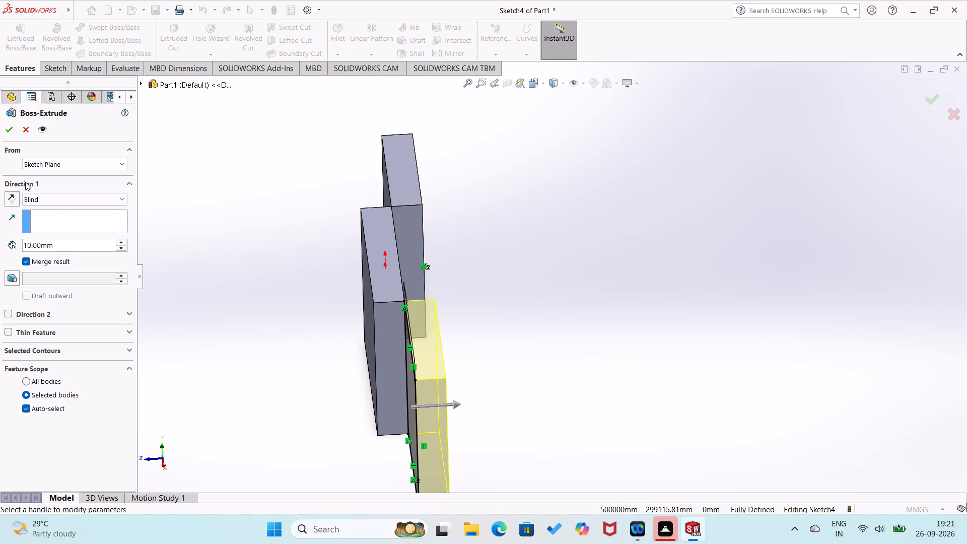
{"action": "left_click", "coordinate": [11, 133]}
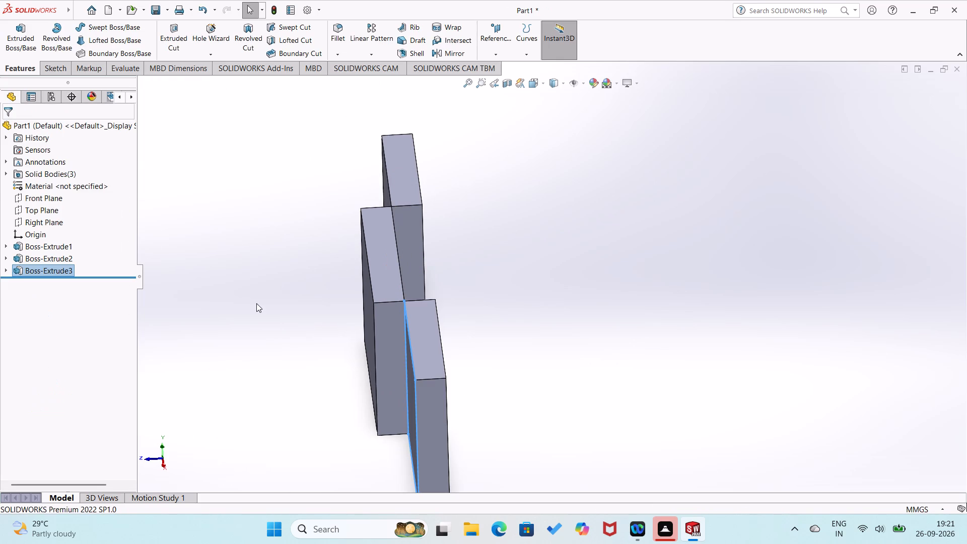
{"action": "left_click", "coordinate": [256, 303]}
On the middle block's front face, sketch a vertical construction line joining the midpoints of its top and bottom edges.
{"action": "scroll", "coordinate": [257, 303], "scroll_direction": "up", "scroll_amount": 1}
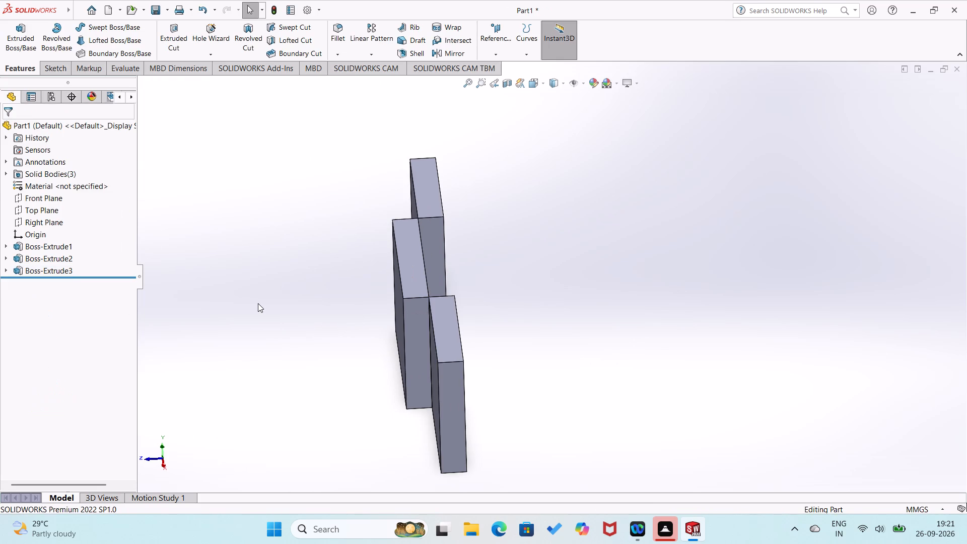
{"action": "key", "text": "ctrl+7"}
{"action": "left_click", "coordinate": [266, 331]}
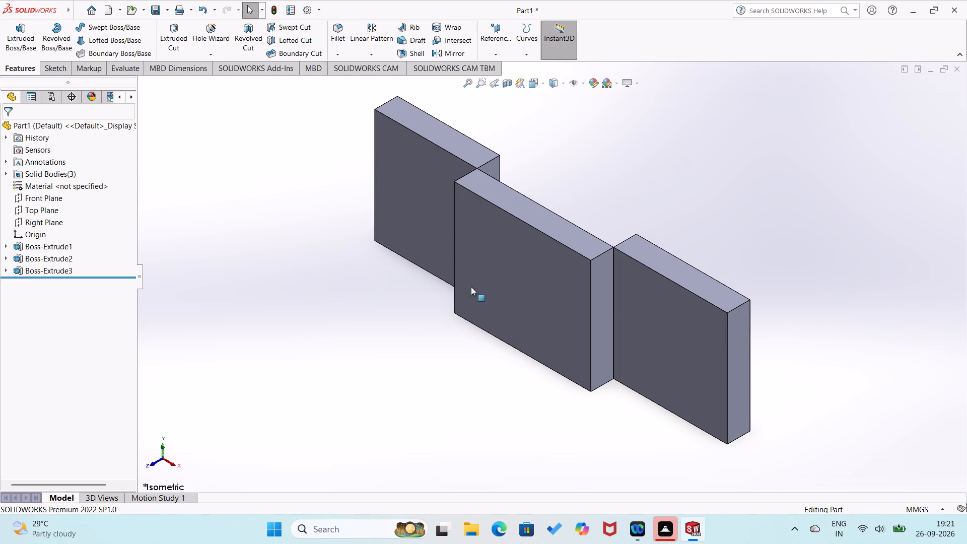
{"action": "right_click", "coordinate": [488, 287]}
{"action": "left_click", "coordinate": [514, 268]}
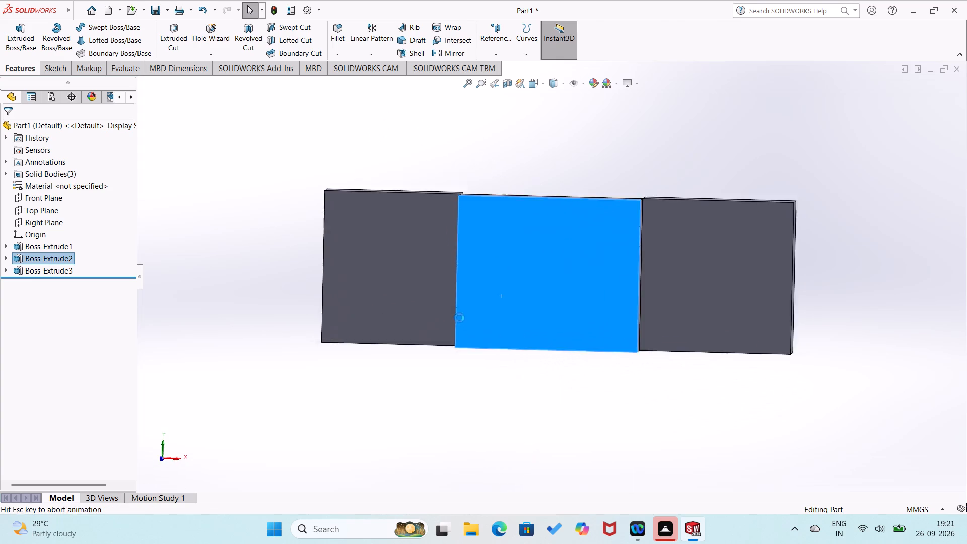
{"action": "right_click_drag", "start_coordinate": [442, 362], "coordinate": [356, 397]}
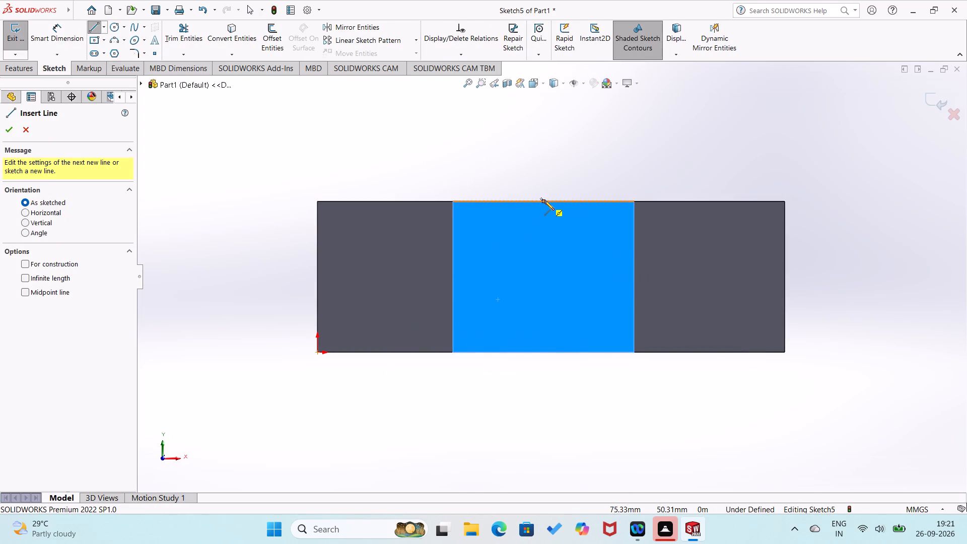
{"action": "left_click", "coordinate": [542, 200]}
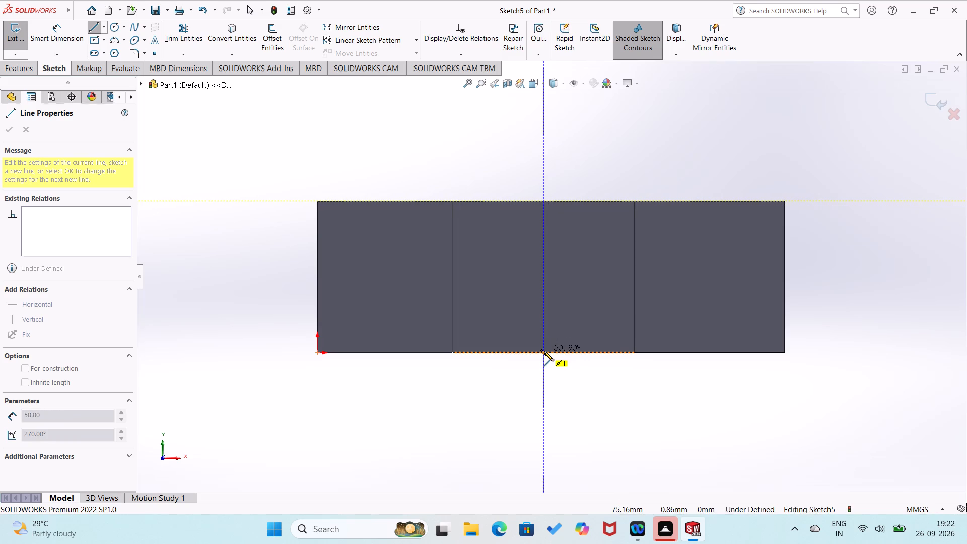
{"action": "left_click", "coordinate": [544, 351]}
{"action": "right_click", "coordinate": [544, 354]}
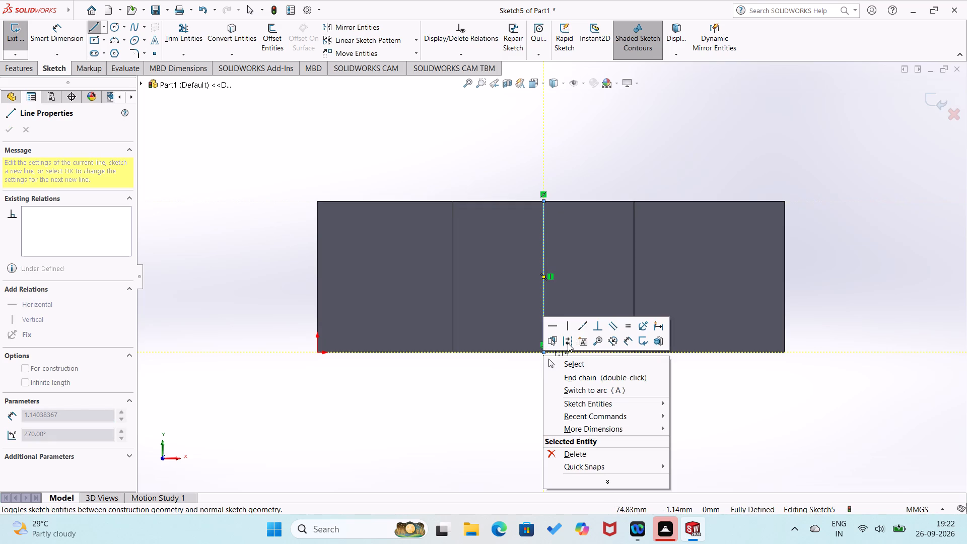
{"action": "left_click", "coordinate": [568, 343]}
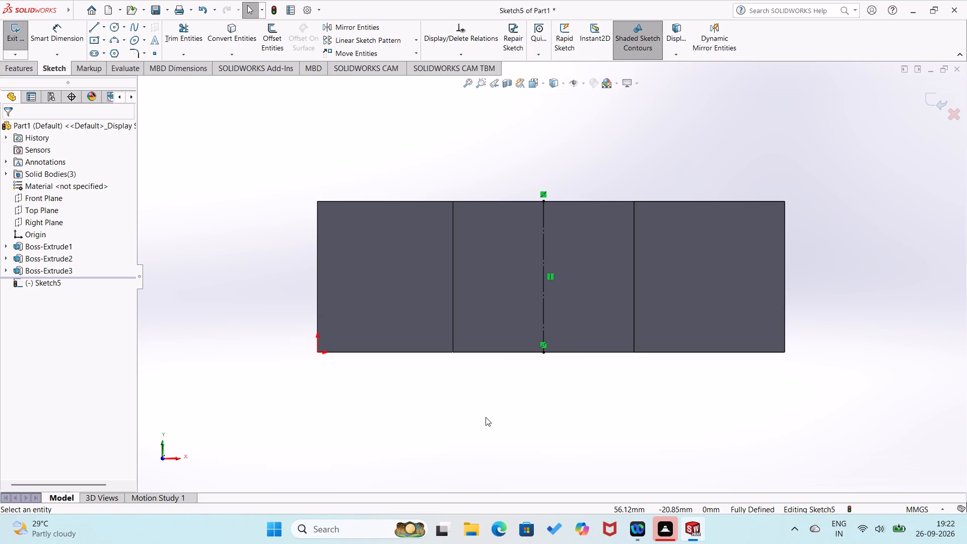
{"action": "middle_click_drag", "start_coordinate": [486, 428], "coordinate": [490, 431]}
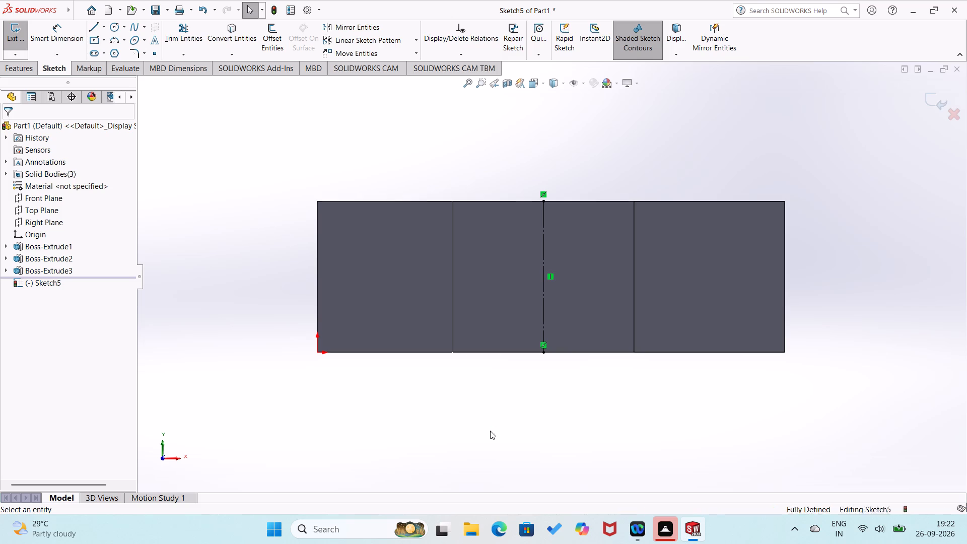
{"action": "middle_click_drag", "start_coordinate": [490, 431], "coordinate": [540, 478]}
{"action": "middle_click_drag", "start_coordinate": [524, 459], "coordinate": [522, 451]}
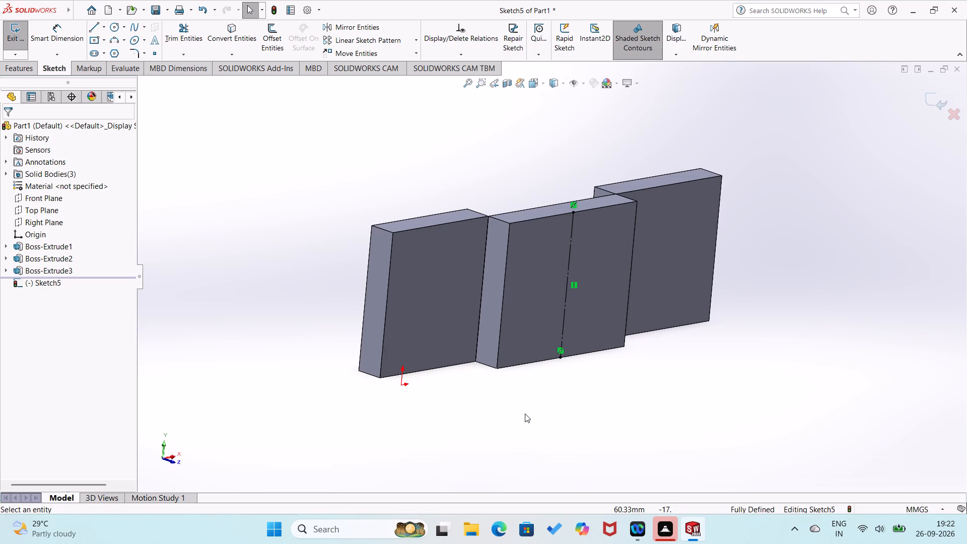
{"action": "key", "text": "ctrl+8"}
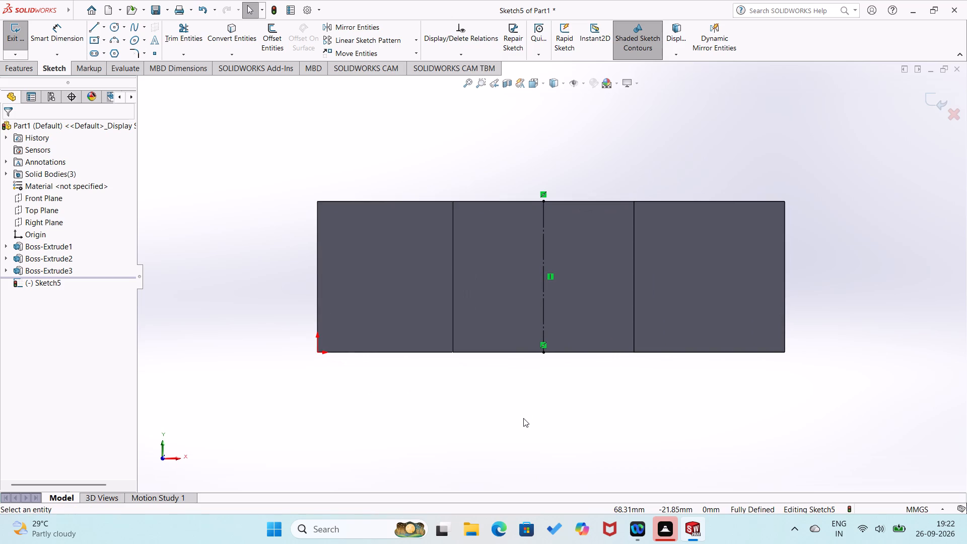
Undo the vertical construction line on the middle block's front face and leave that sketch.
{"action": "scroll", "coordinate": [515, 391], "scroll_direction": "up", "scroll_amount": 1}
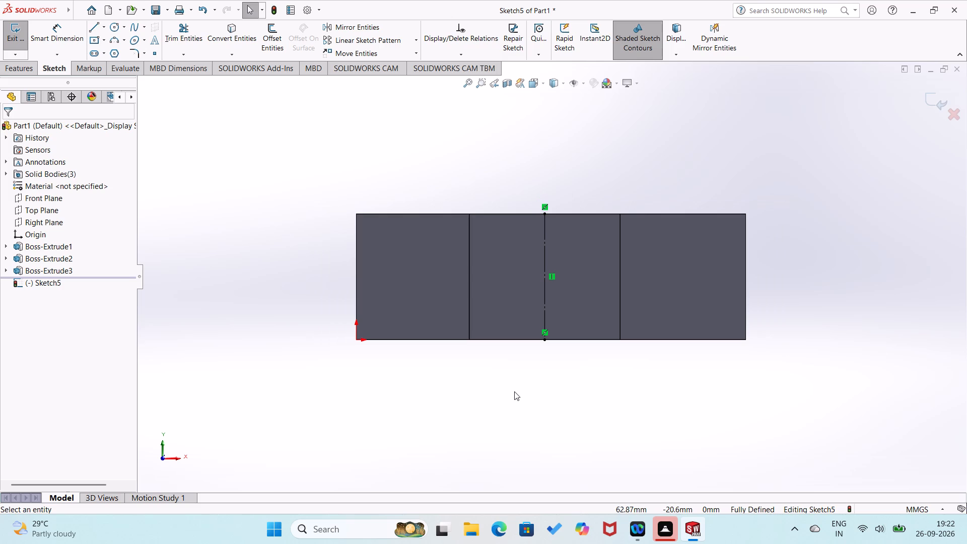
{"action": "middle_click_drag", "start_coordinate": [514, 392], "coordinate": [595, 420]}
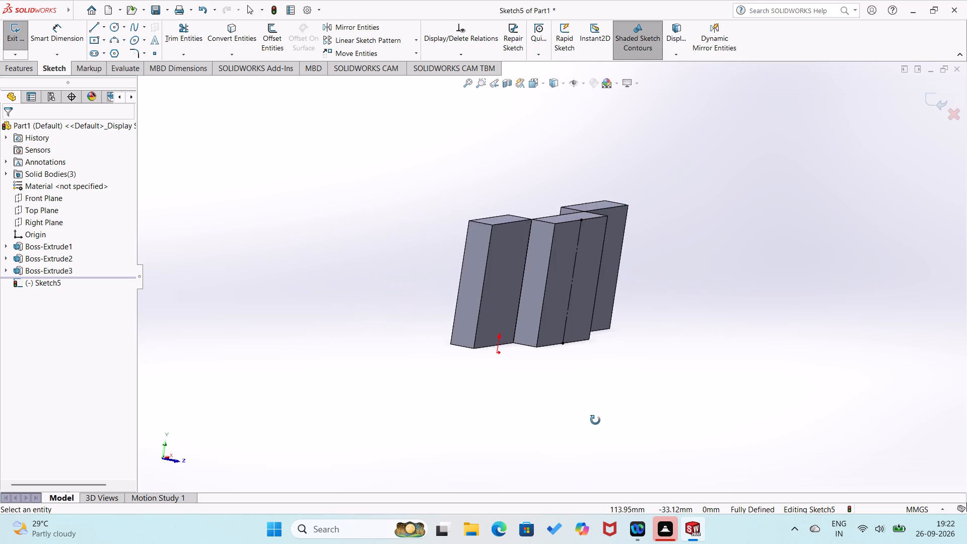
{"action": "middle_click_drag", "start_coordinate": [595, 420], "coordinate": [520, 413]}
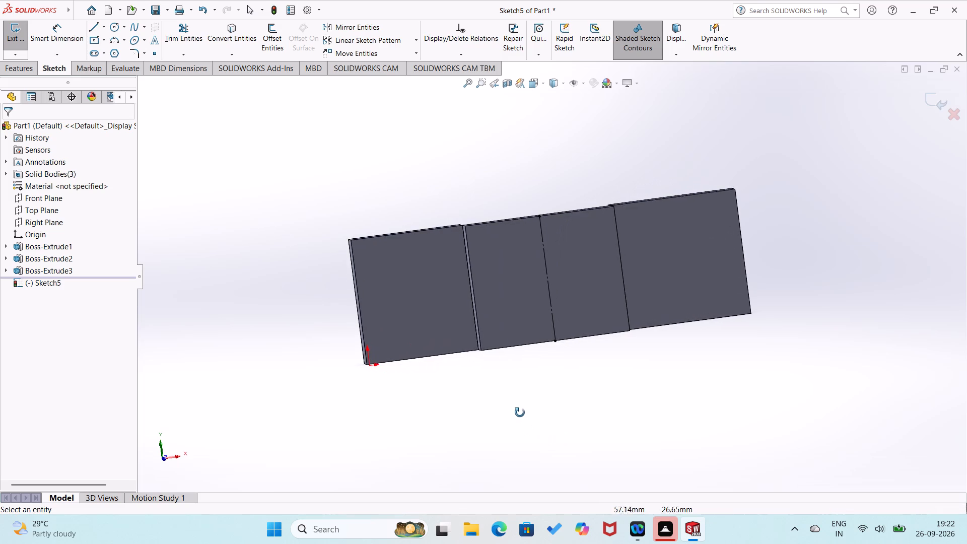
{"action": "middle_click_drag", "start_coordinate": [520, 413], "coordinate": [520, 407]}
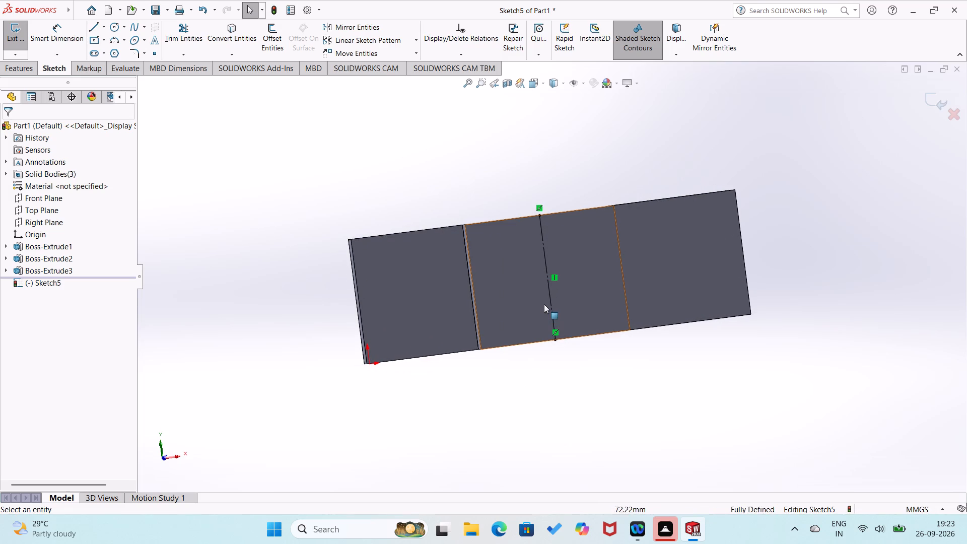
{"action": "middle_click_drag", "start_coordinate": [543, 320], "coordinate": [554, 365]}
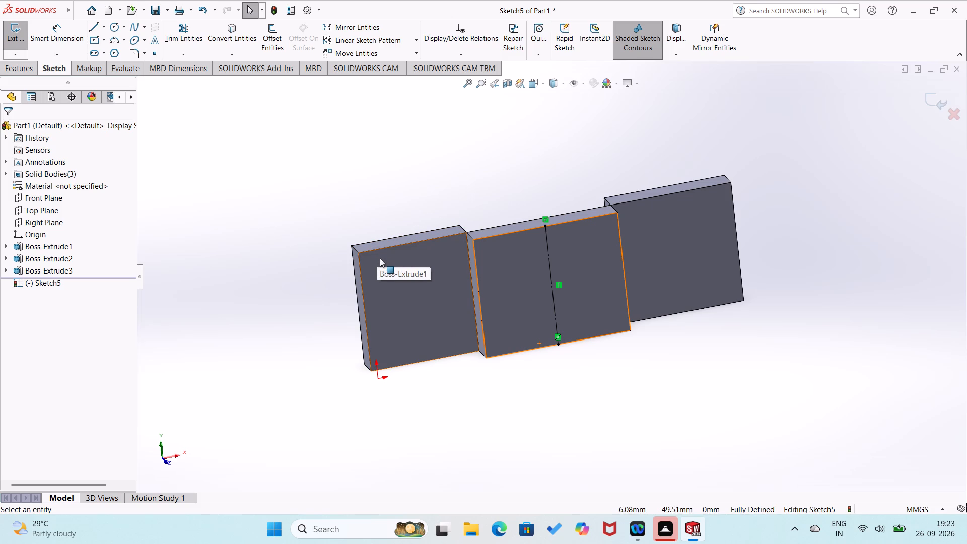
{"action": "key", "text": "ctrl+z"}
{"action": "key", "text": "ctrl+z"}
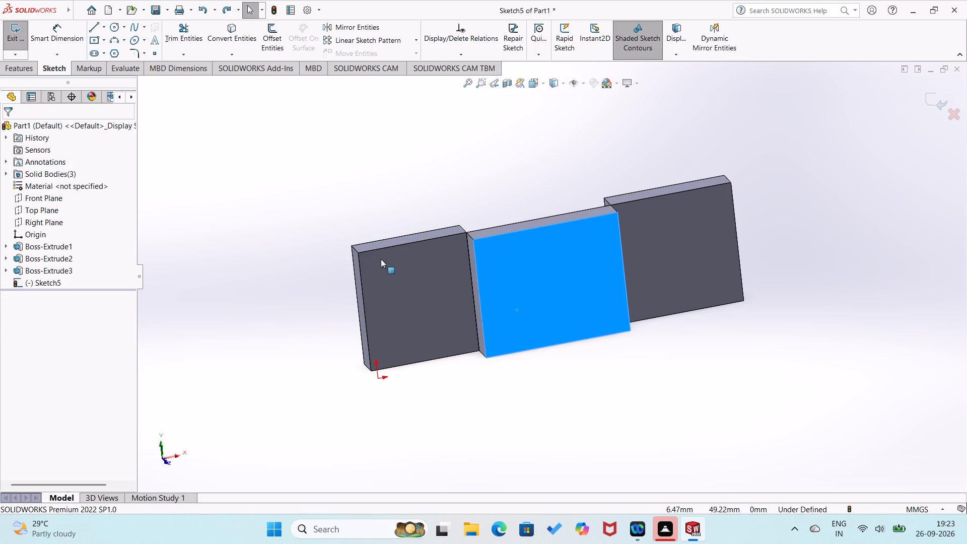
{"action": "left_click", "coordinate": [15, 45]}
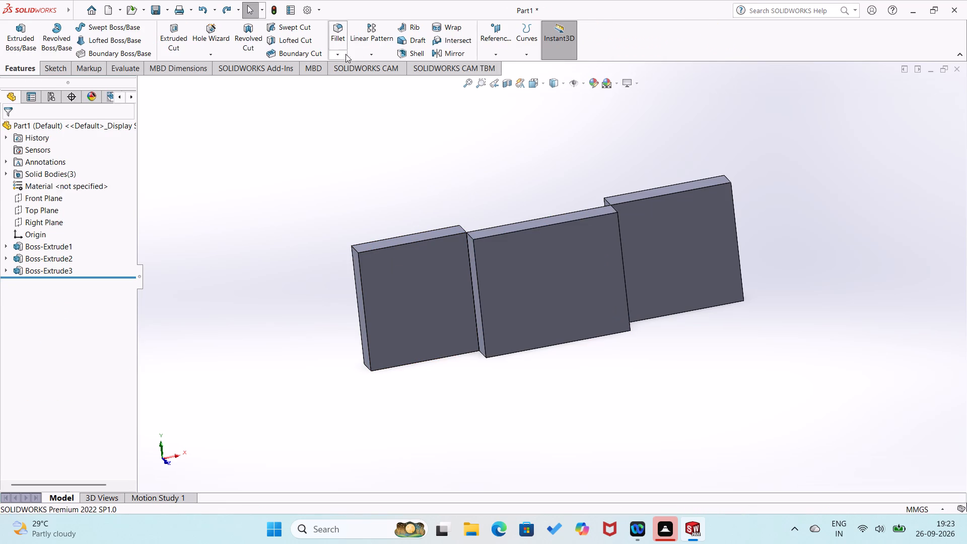
Create a reference plane offset 30 mm from the middle block's exposed side face, flipped so it passes through the block.
{"action": "left_click", "coordinate": [488, 53]}
{"action": "left_click", "coordinate": [495, 64]}
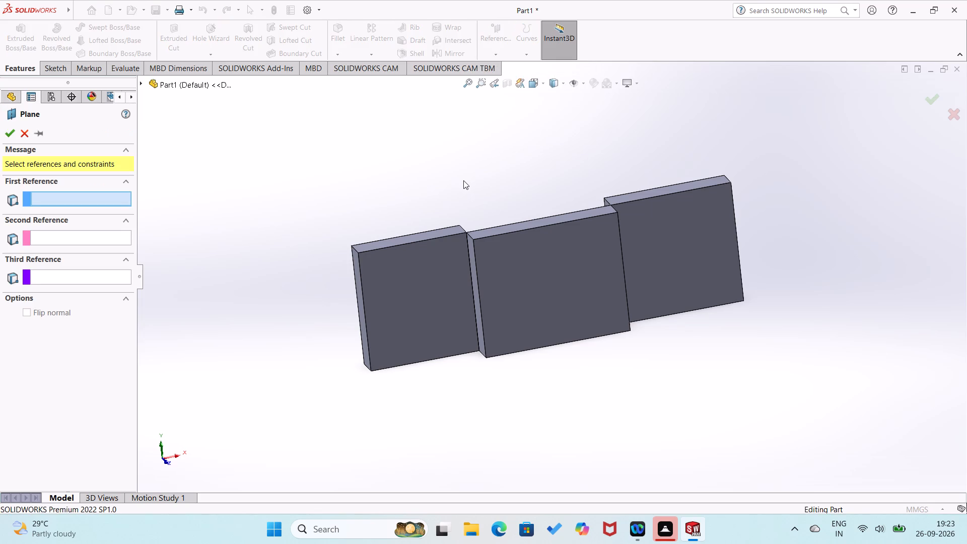
{"action": "middle_click_drag", "start_coordinate": [463, 181], "coordinate": [485, 185]}
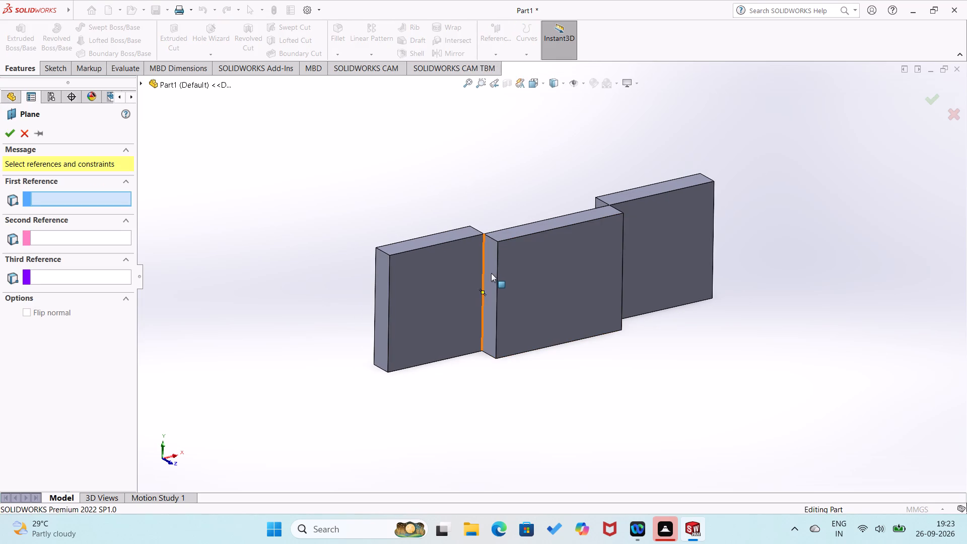
{"action": "left_click", "coordinate": [491, 273]}
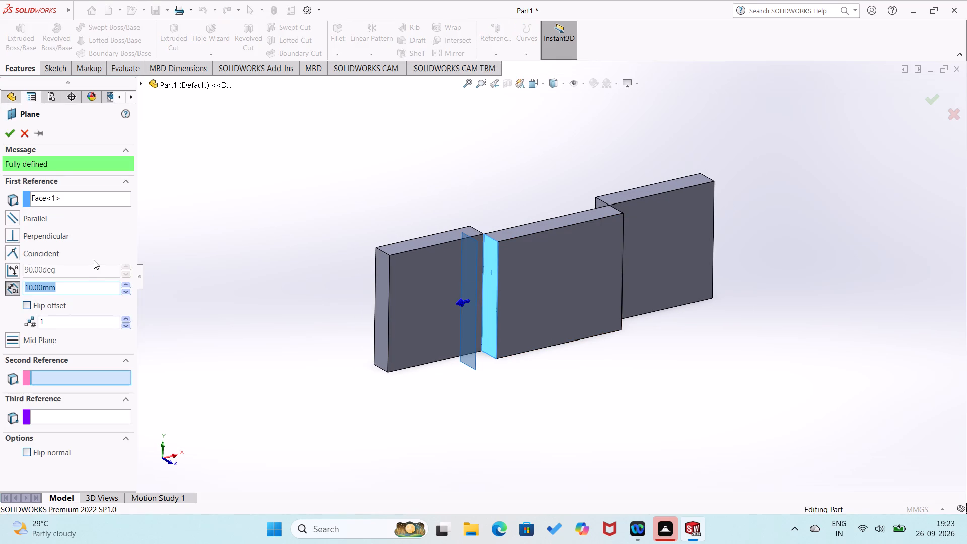
{"action": "type", "text": "30"}
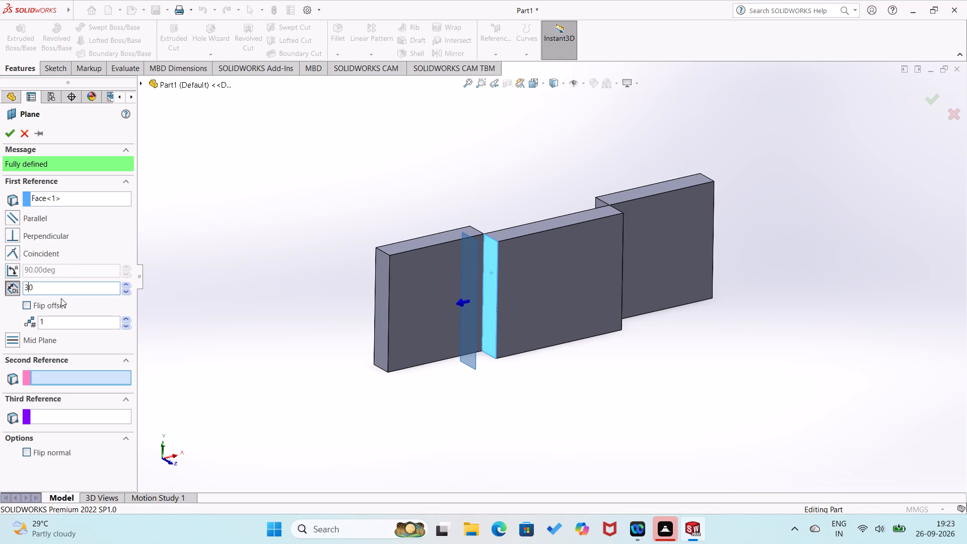
{"action": "key", "text": "Return"}
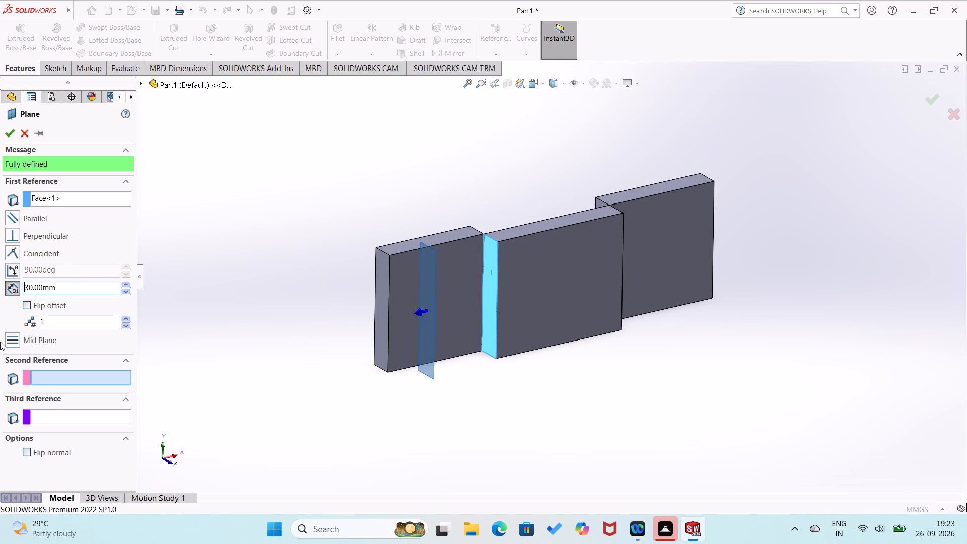
{"action": "left_click", "coordinate": [27, 305]}
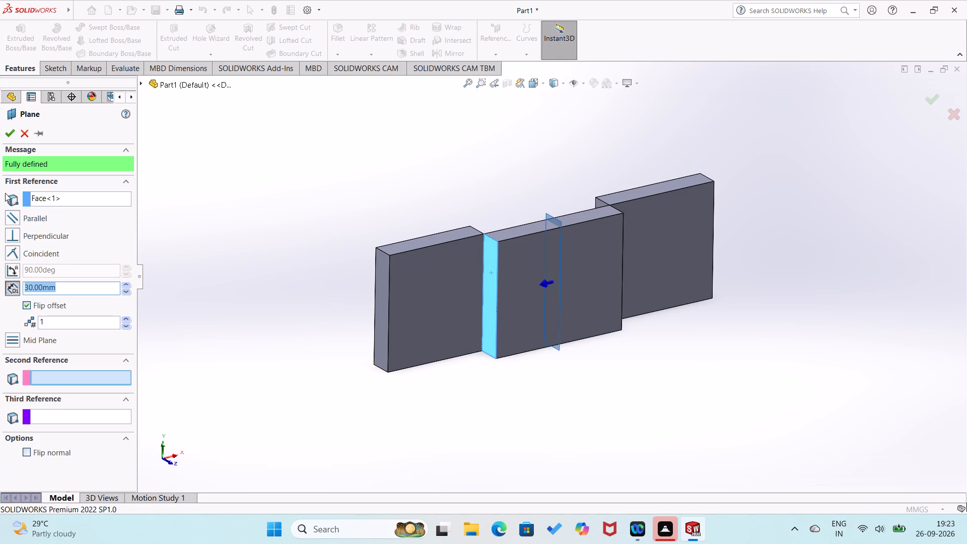
{"action": "left_click", "coordinate": [9, 131]}
{"action": "left_click", "coordinate": [246, 172]}
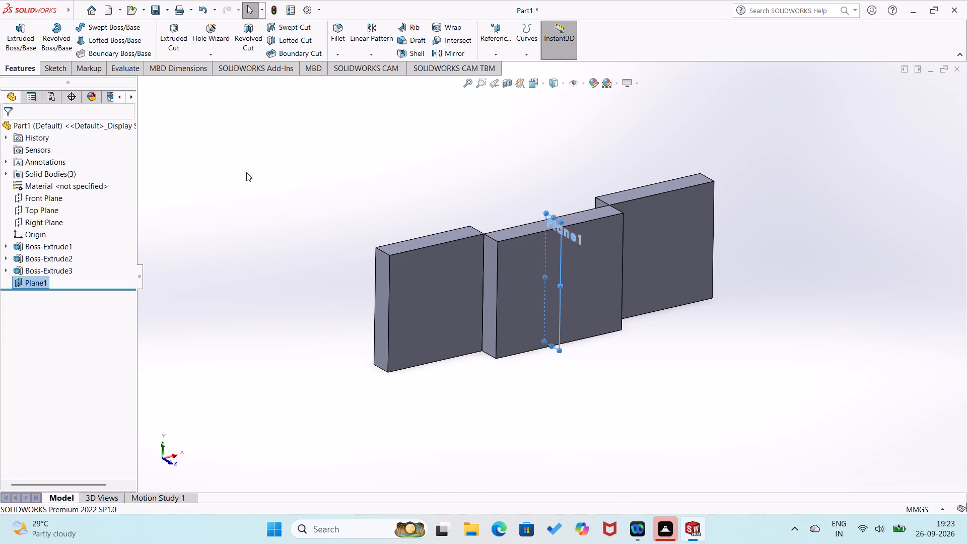
On the offset plane, sketch connected lines from the block's front top corner: 50 mm down, about 19 outward, 22 down, 23 outward, 35 up.
{"action": "middle_click_drag", "start_coordinate": [250, 182], "coordinate": [313, 196]}
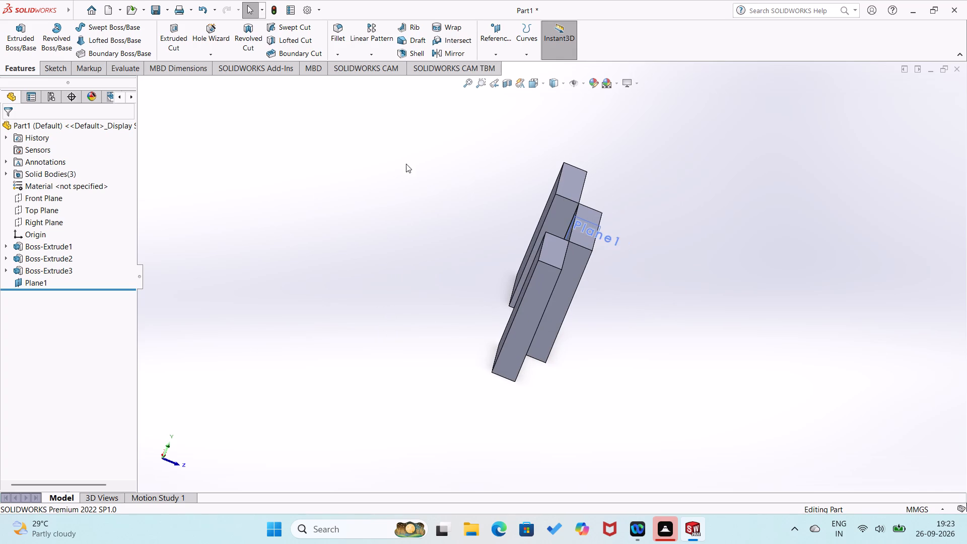
{"action": "middle_click_drag", "start_coordinate": [399, 168], "coordinate": [366, 157]}
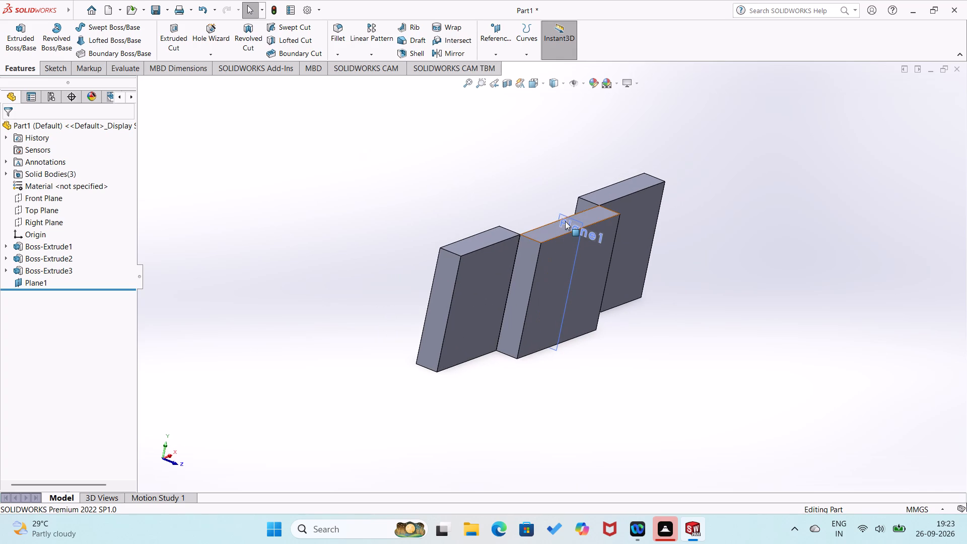
{"action": "right_click", "coordinate": [566, 216]}
{"action": "left_click", "coordinate": [589, 197]}
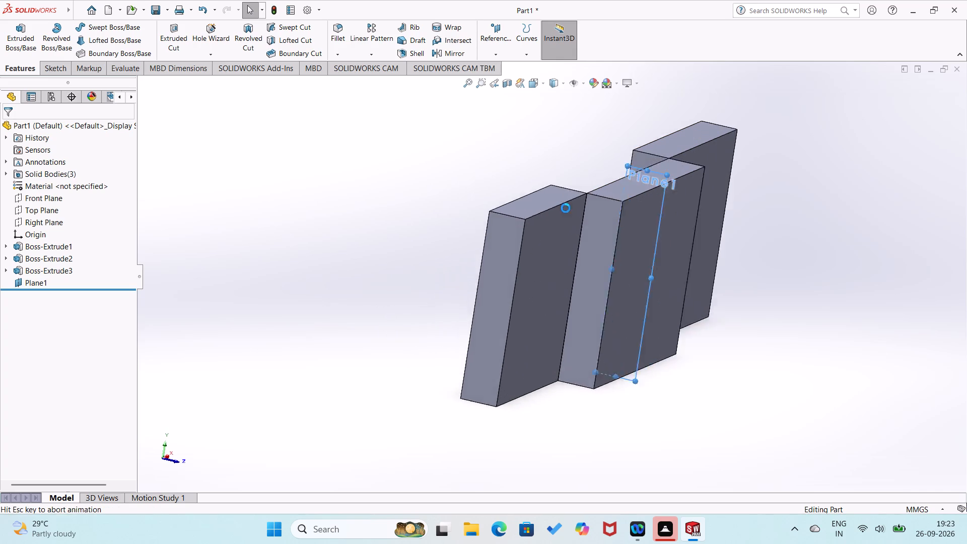
{"action": "right_click_drag", "start_coordinate": [434, 213], "coordinate": [312, 242]}
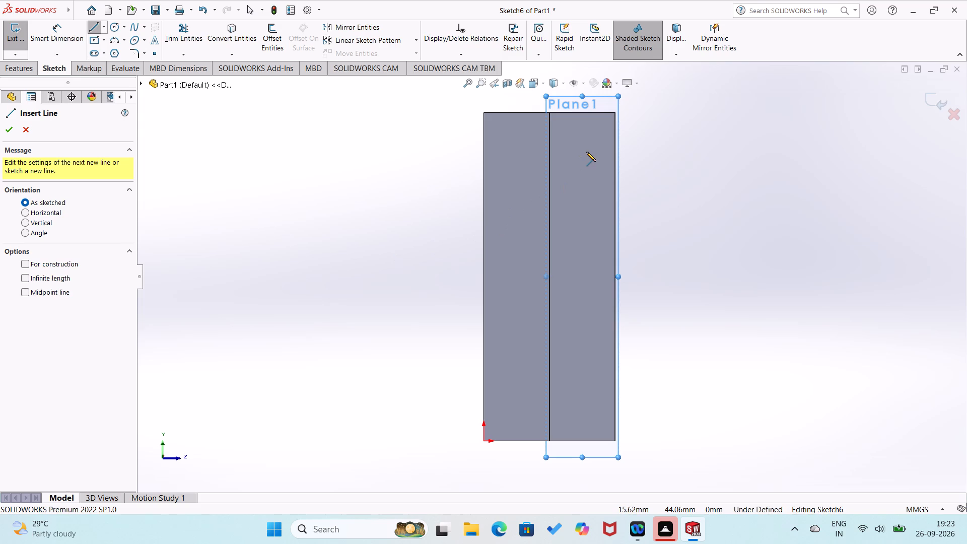
{"action": "left_click", "coordinate": [615, 113]}
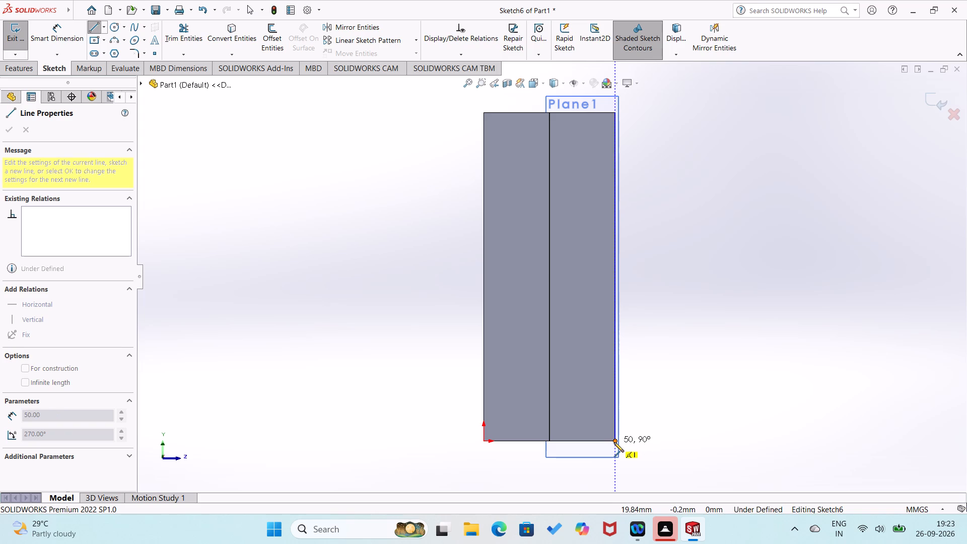
{"action": "left_click", "coordinate": [614, 442]}
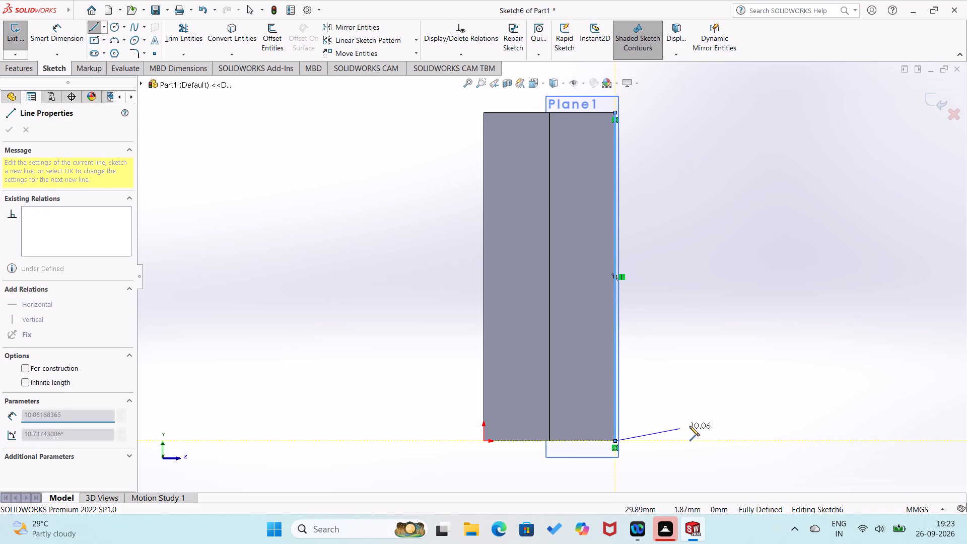
{"action": "scroll", "coordinate": [725, 446], "scroll_direction": "up", "scroll_amount": 1}
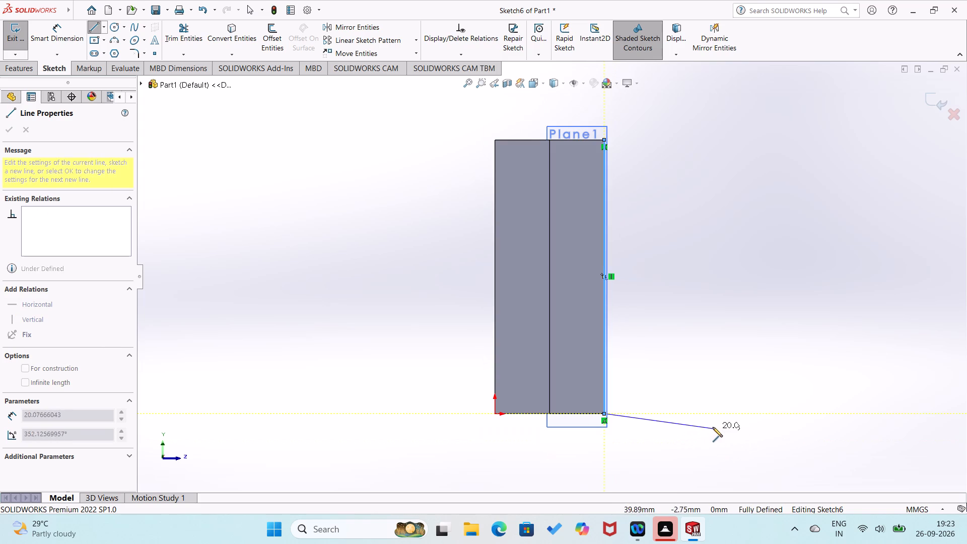
{"action": "left_click", "coordinate": [707, 413]}
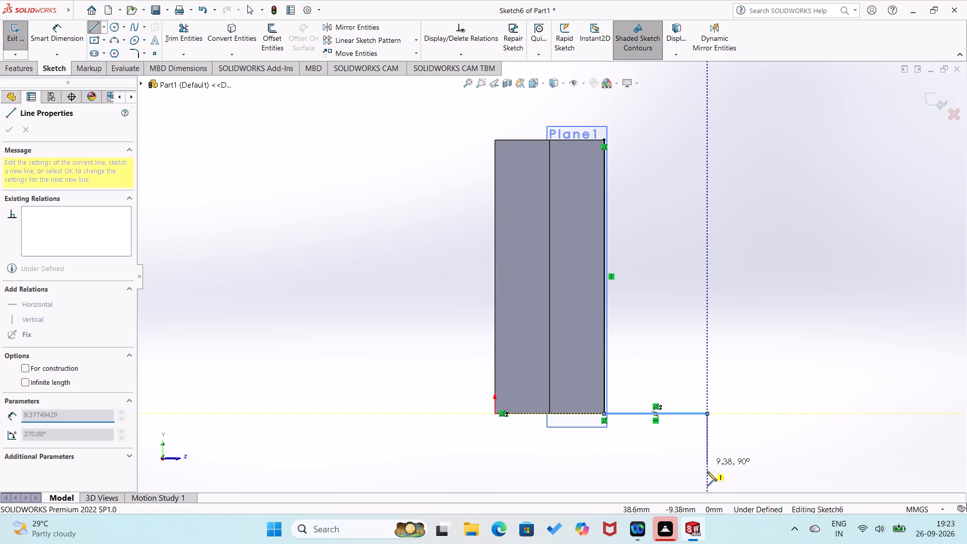
{"action": "scroll", "coordinate": [707, 476], "scroll_direction": "up", "scroll_amount": 2}
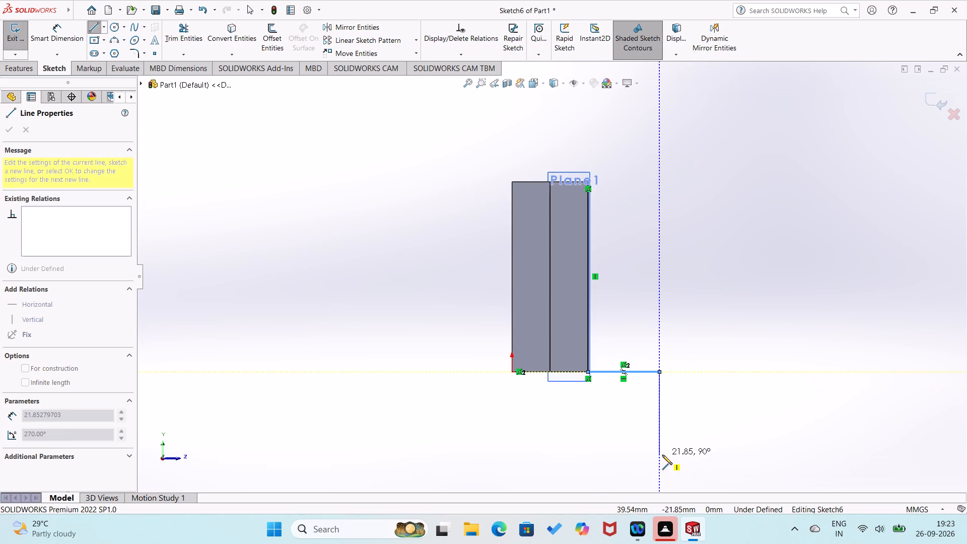
{"action": "left_click", "coordinate": [659, 455]}
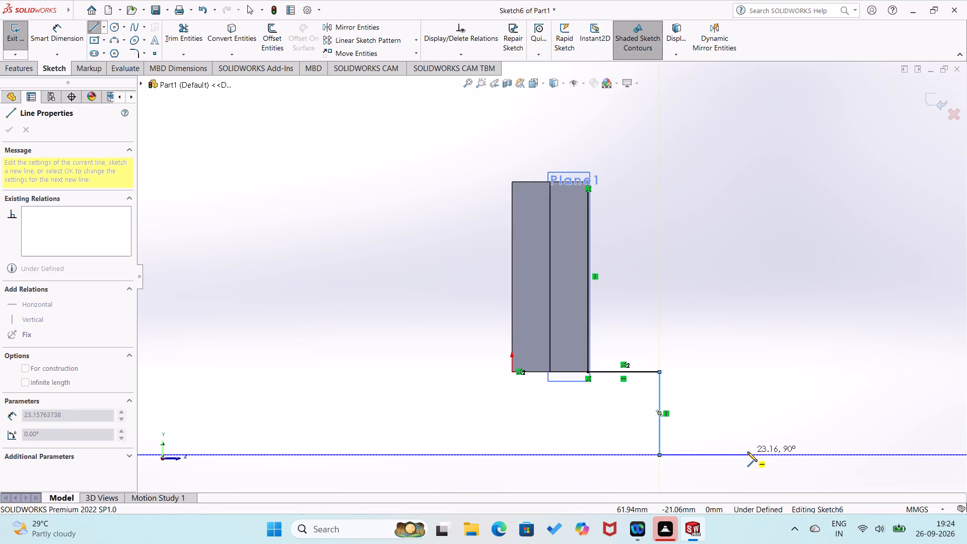
{"action": "left_click", "coordinate": [747, 452]}
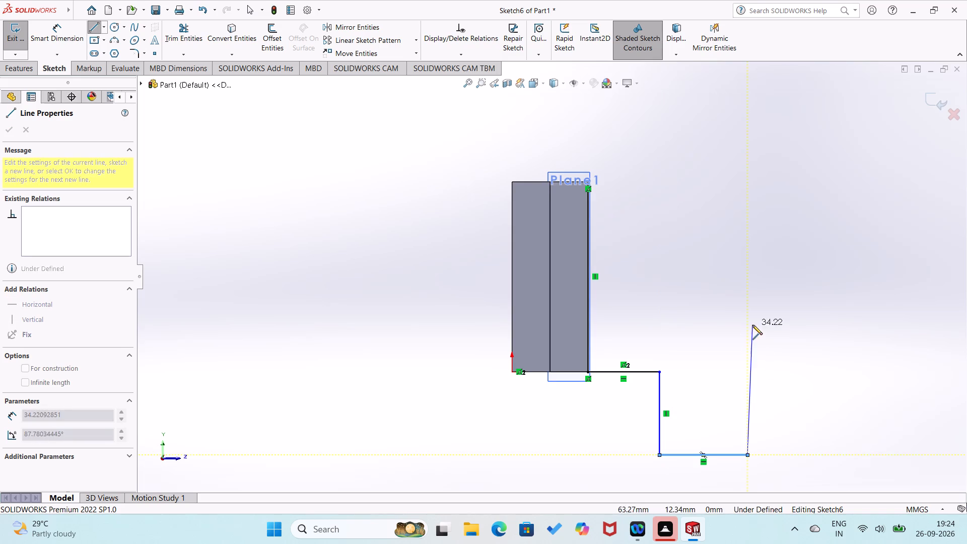
{"action": "left_click", "coordinate": [749, 323]}
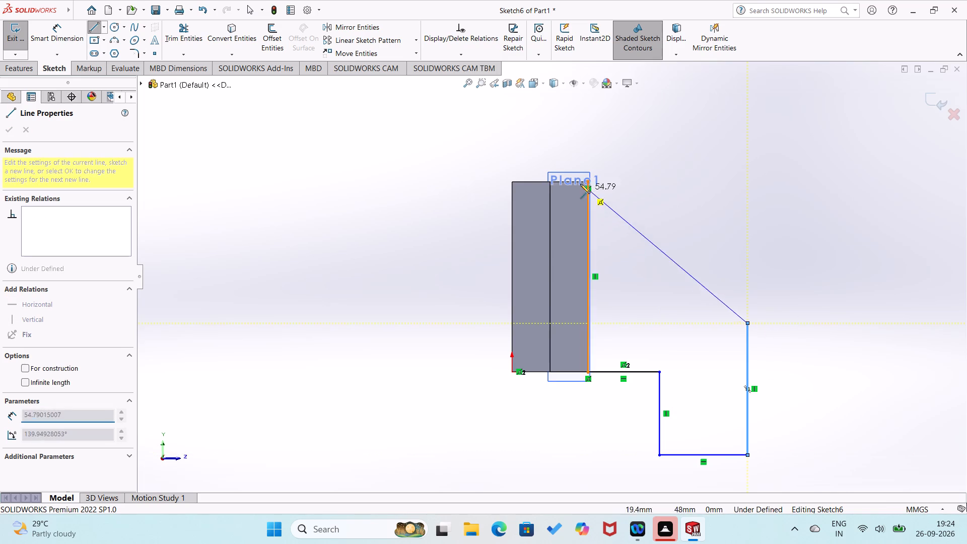
Close the profile with a sloping line to the block's top level and a horizontal line about 9 mm long to the starting corner.
{"action": "scroll", "coordinate": [580, 184], "scroll_direction": "down", "scroll_amount": 3}
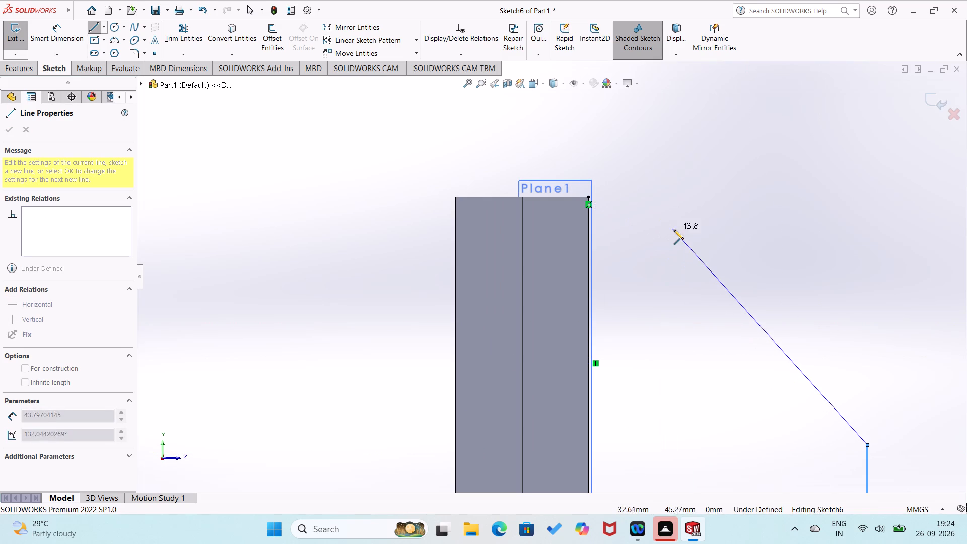
{"action": "left_click", "coordinate": [651, 198]}
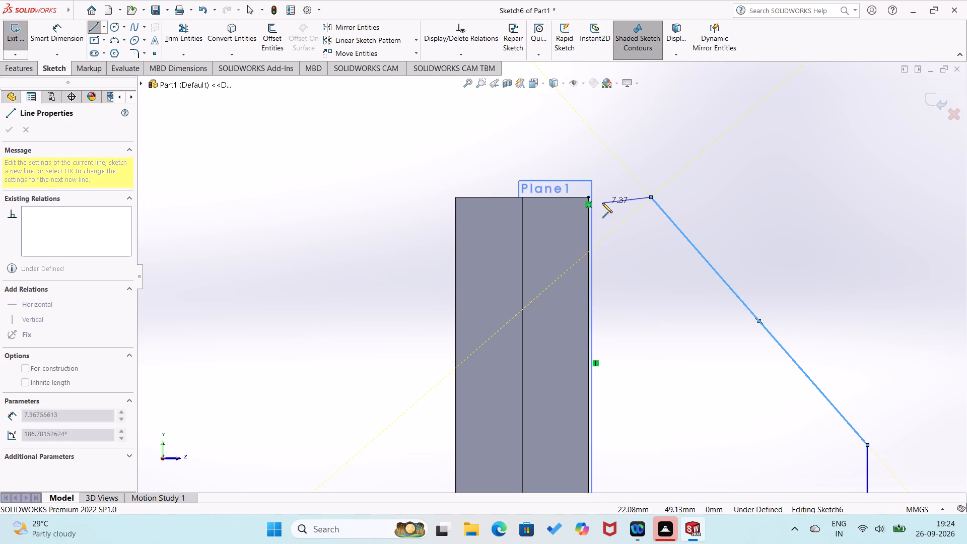
{"action": "left_click", "coordinate": [588, 197]}
{"action": "middle_click", "coordinate": [644, 229]}
{"action": "scroll", "coordinate": [644, 229], "scroll_direction": "up", "scroll_amount": 2}
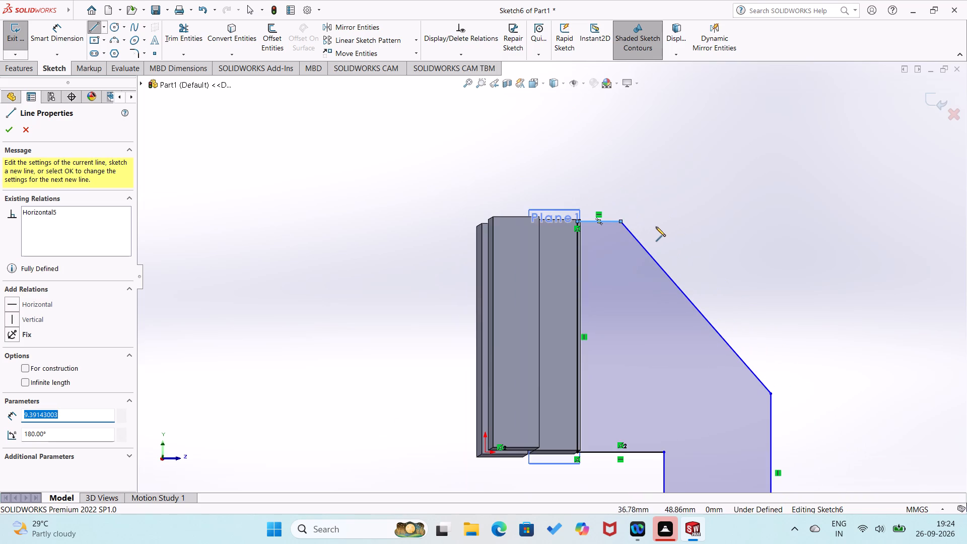
{"action": "left_click", "coordinate": [658, 227]}
{"action": "key", "text": "ctrl+8"}
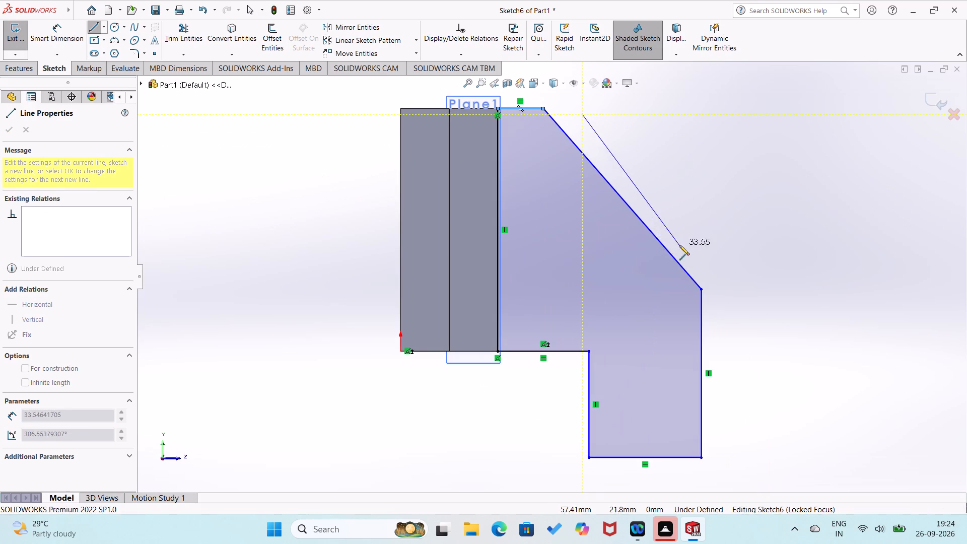
Dimension the horizontal line extending from the block's bottom front corner to 20 mm.
{"action": "right_click_drag", "start_coordinate": [686, 241], "coordinate": [717, 130]}
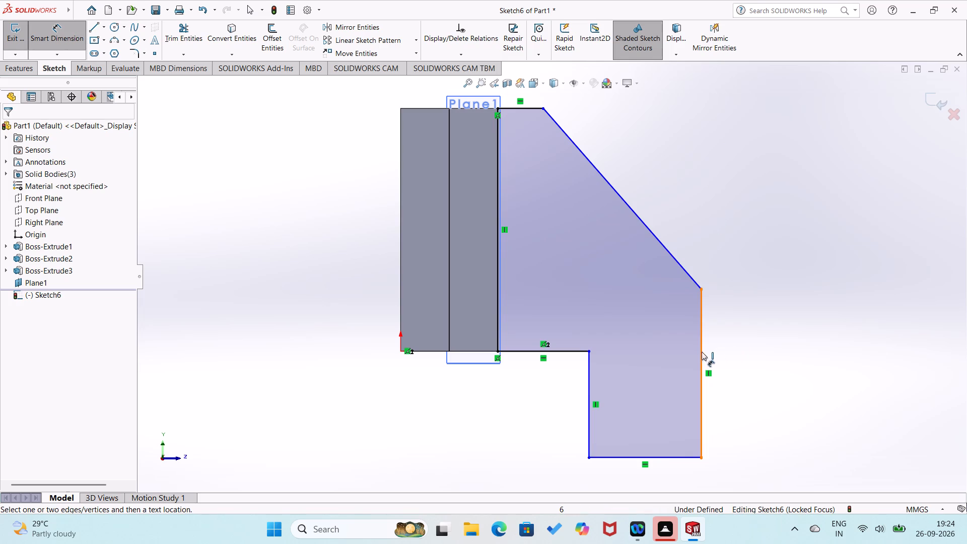
{"action": "left_click", "coordinate": [554, 354]}
{"action": "left_click", "coordinate": [547, 379]}
{"action": "type", "text": "20"}
{"action": "key", "text": "Return"}
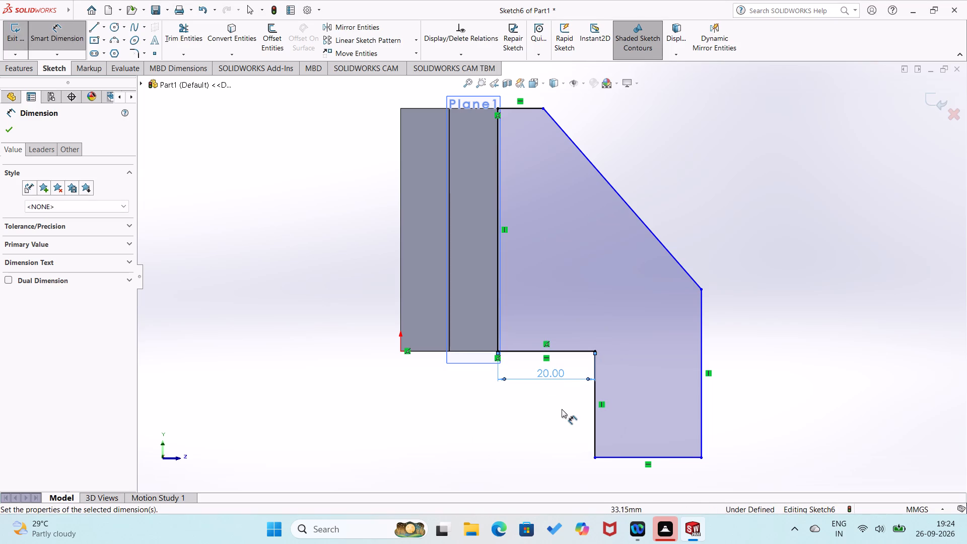
Dimension the profile's lowest horizontal edge to 40 mm.
{"action": "left_click", "coordinate": [679, 459]}
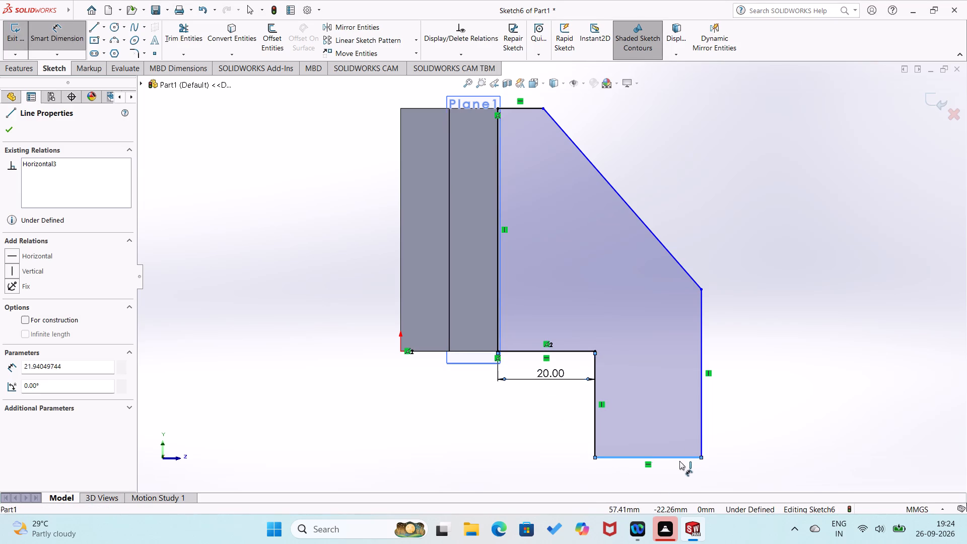
{"action": "left_click", "coordinate": [677, 474]}
{"action": "type", "text": "40"}
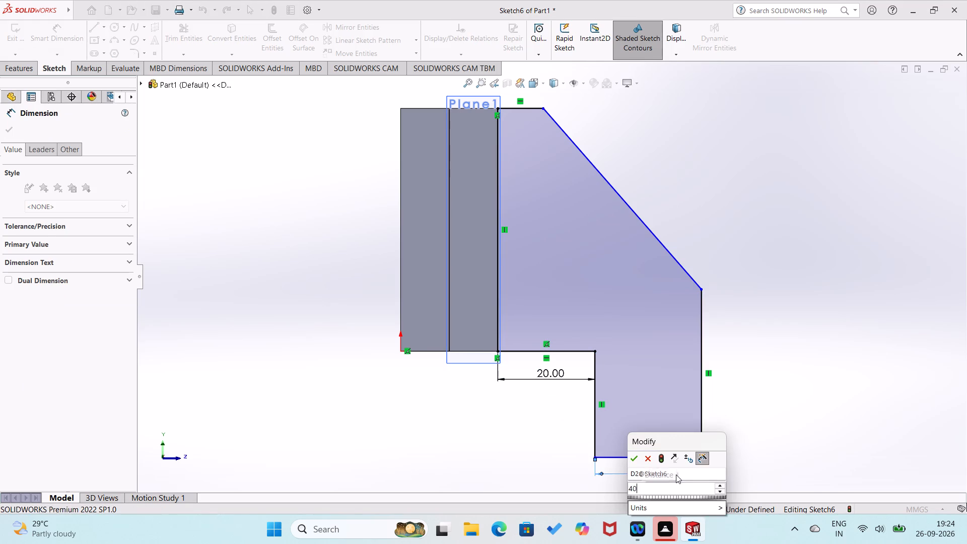
{"action": "key", "text": "Return"}
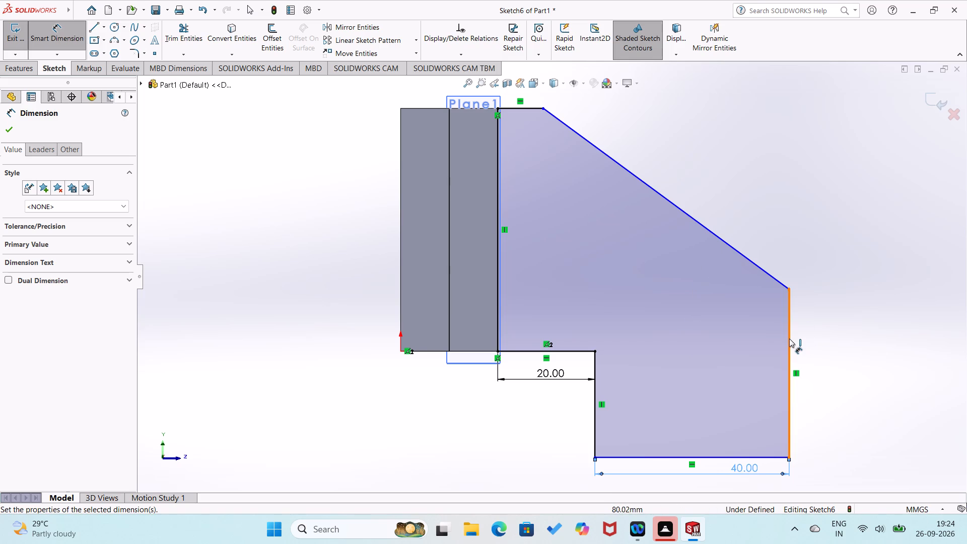
Dimension the profile's inner vertical edge, below the block, to 50 mm.
{"action": "left_click", "coordinate": [594, 414]}
{"action": "left_click", "coordinate": [626, 410]}
{"action": "type", "text": "50"}
{"action": "key", "text": "Return"}
Dimension the profile's top horizontal edge to 20 mm.
{"action": "scroll", "coordinate": [652, 396], "scroll_direction": "up", "scroll_amount": 2}
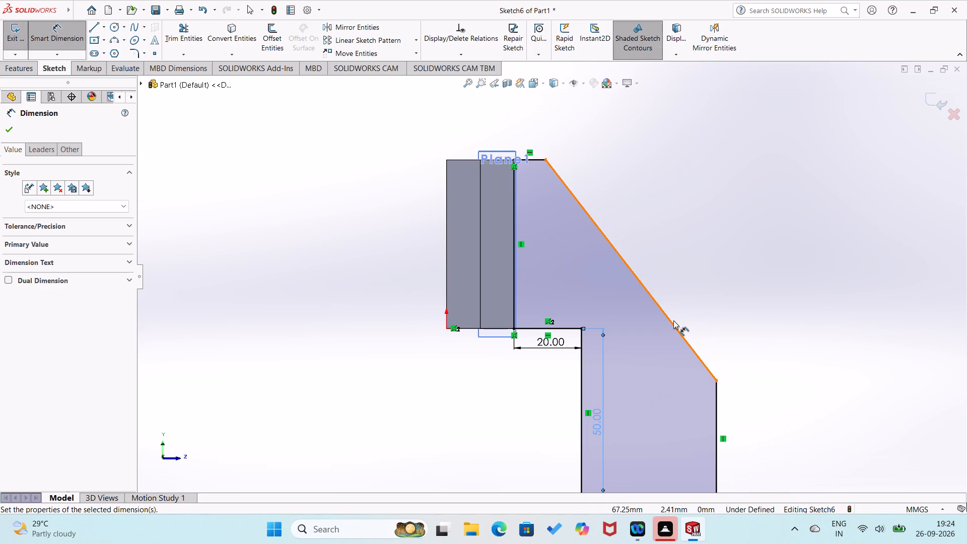
{"action": "left_click", "coordinate": [536, 161]}
{"action": "left_click", "coordinate": [539, 198]}
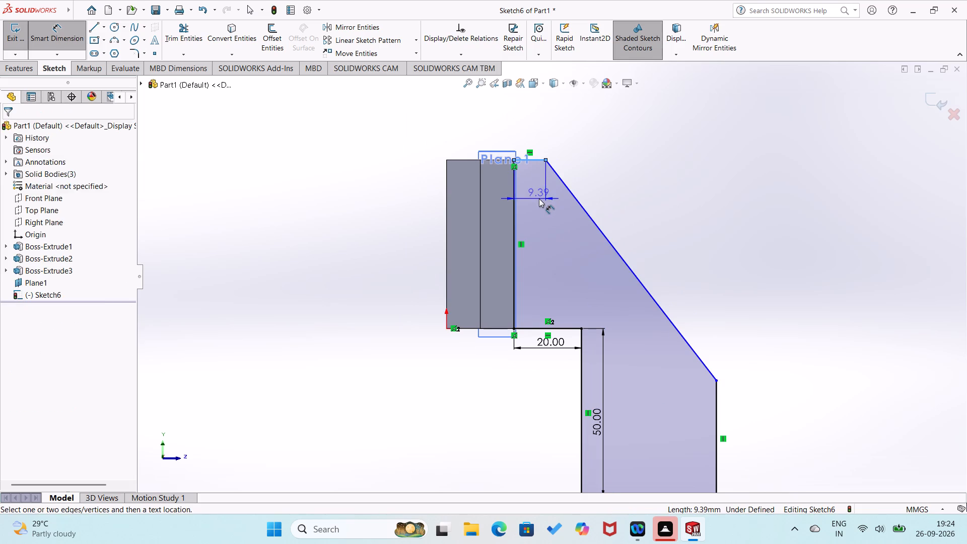
{"action": "type", "text": "20"}
{"action": "key", "text": "Return"}
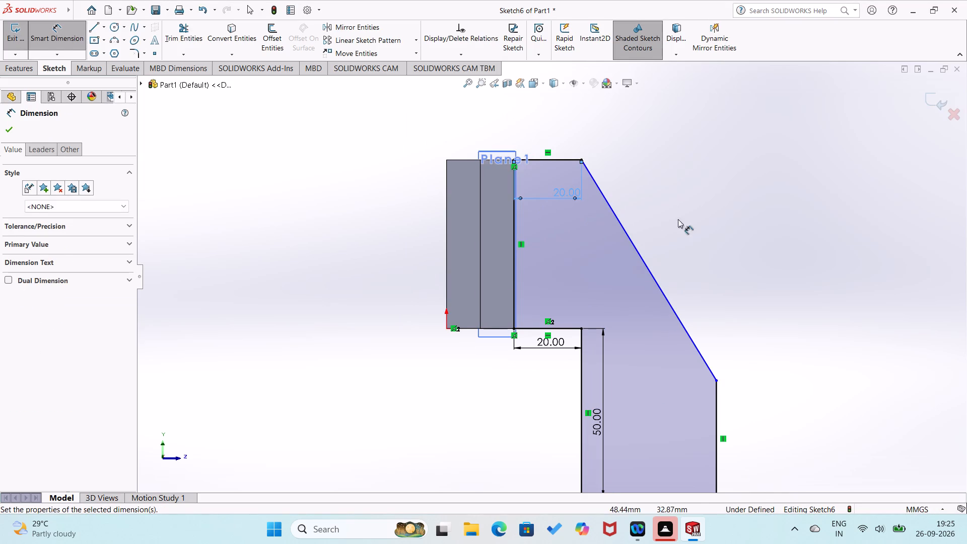
{"action": "left_click", "coordinate": [706, 219]}
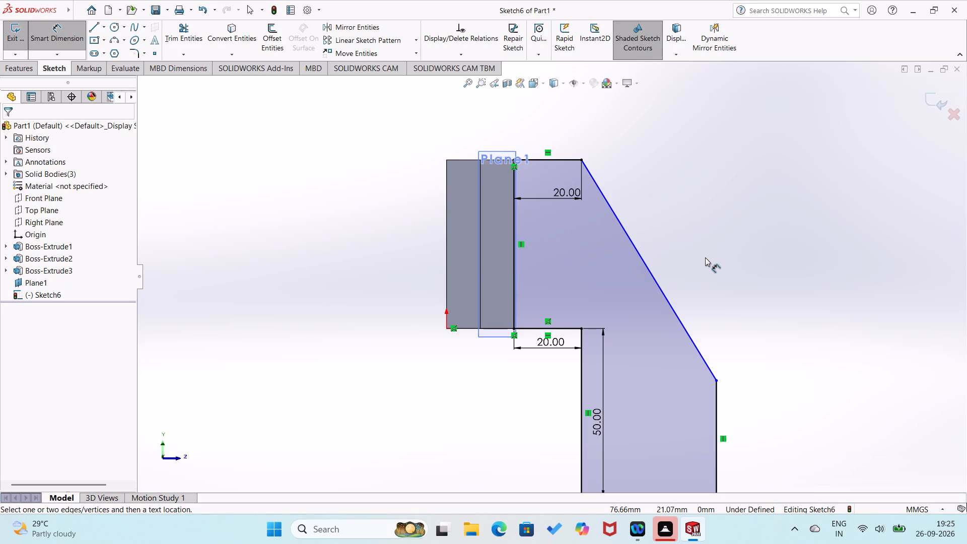
Dimension the profile's outer vertical edge to 50 mm.
{"action": "scroll", "coordinate": [705, 257], "scroll_direction": "up", "scroll_amount": 1}
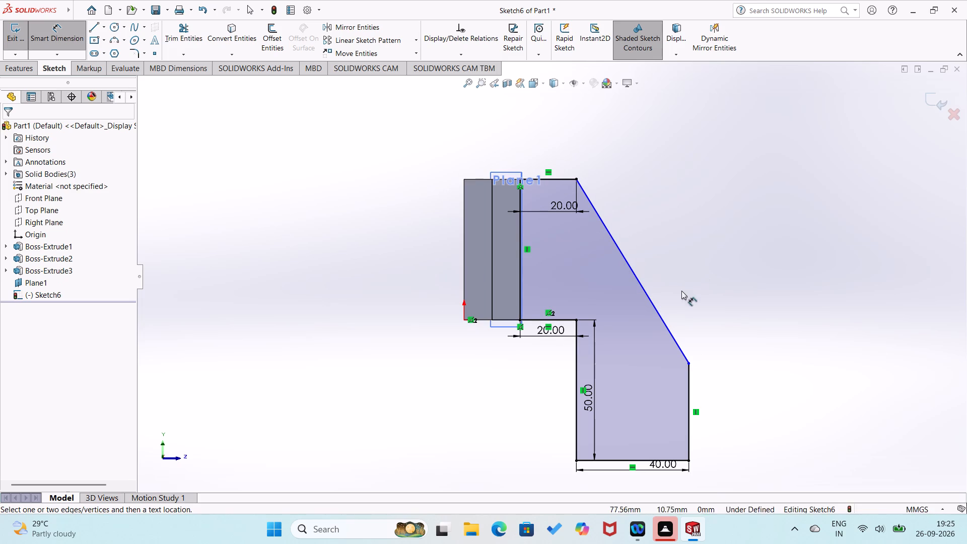
{"action": "left_click", "coordinate": [665, 325]}
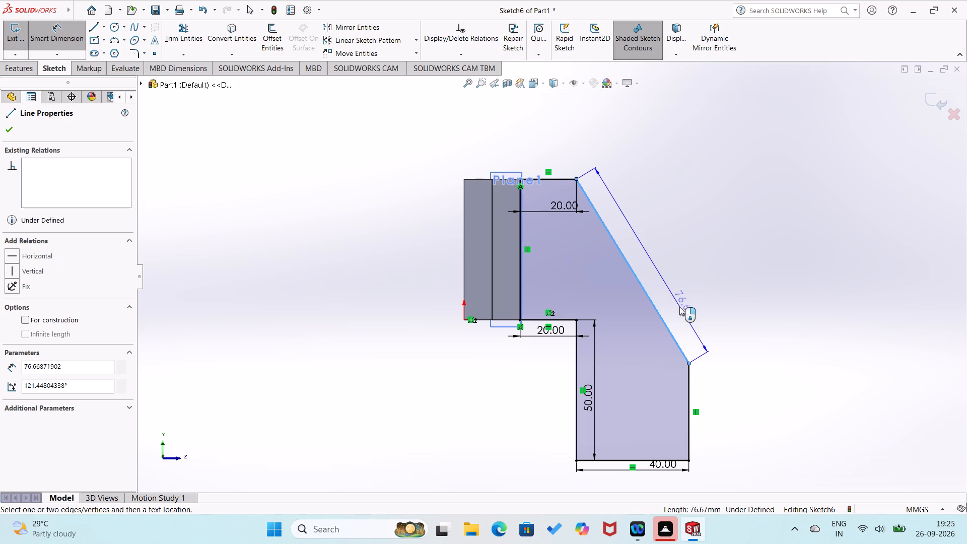
{"action": "key", "text": "Escape"}
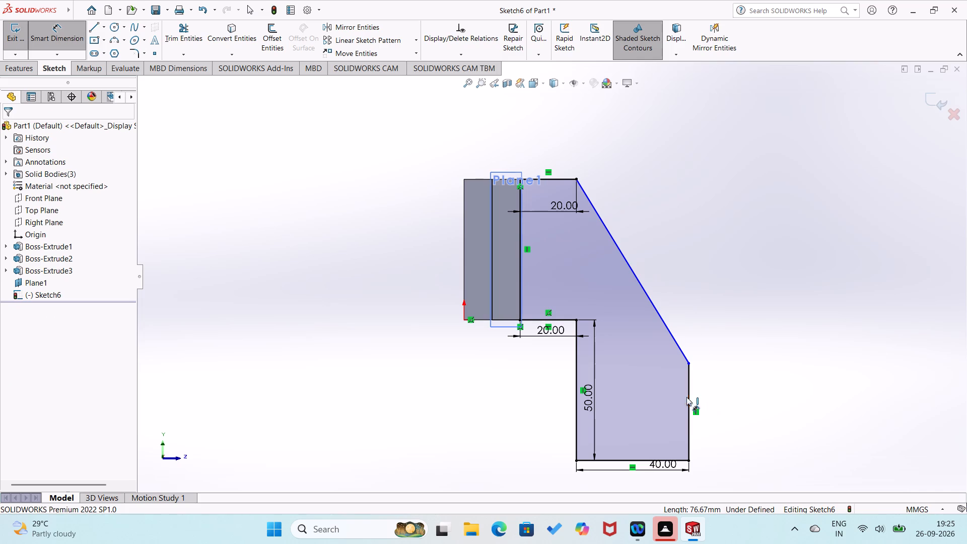
{"action": "left_click", "coordinate": [686, 396]}
{"action": "left_click", "coordinate": [675, 398]}
{"action": "type", "text": "50"}
{"action": "key", "text": "Return"}
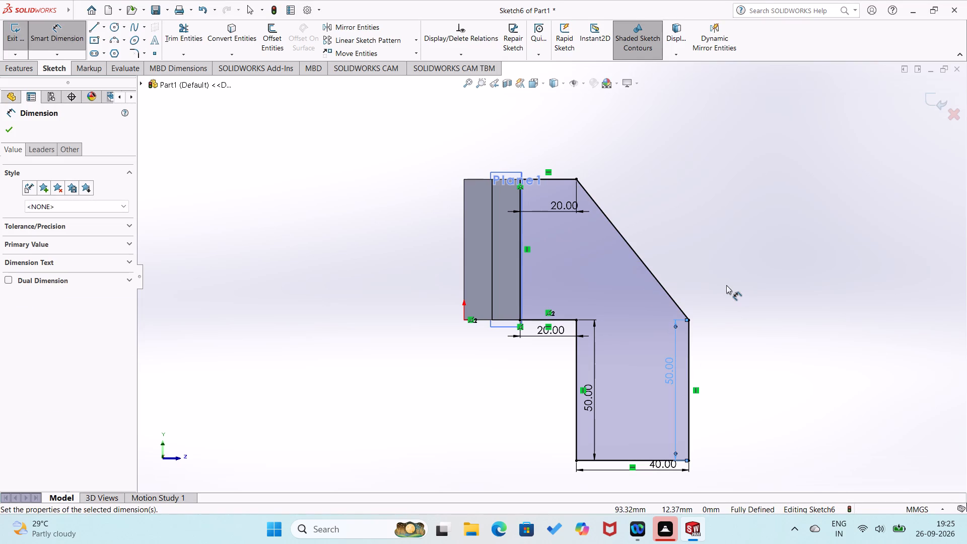
{"action": "left_click", "coordinate": [726, 285]}
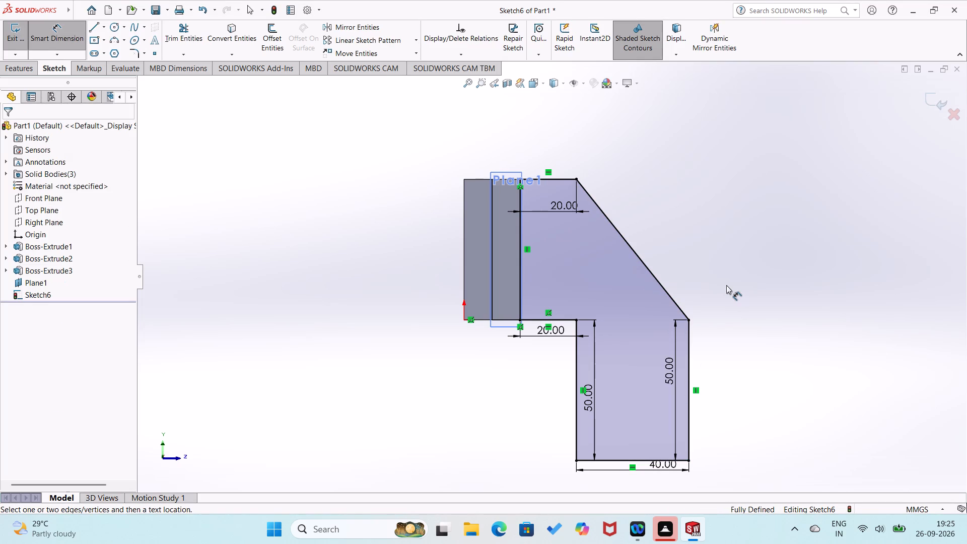
Extrude the rib profile 5 mm using the Mid Plane end condition, with the result merged.
{"action": "middle_click_drag", "start_coordinate": [727, 287], "coordinate": [676, 373]}
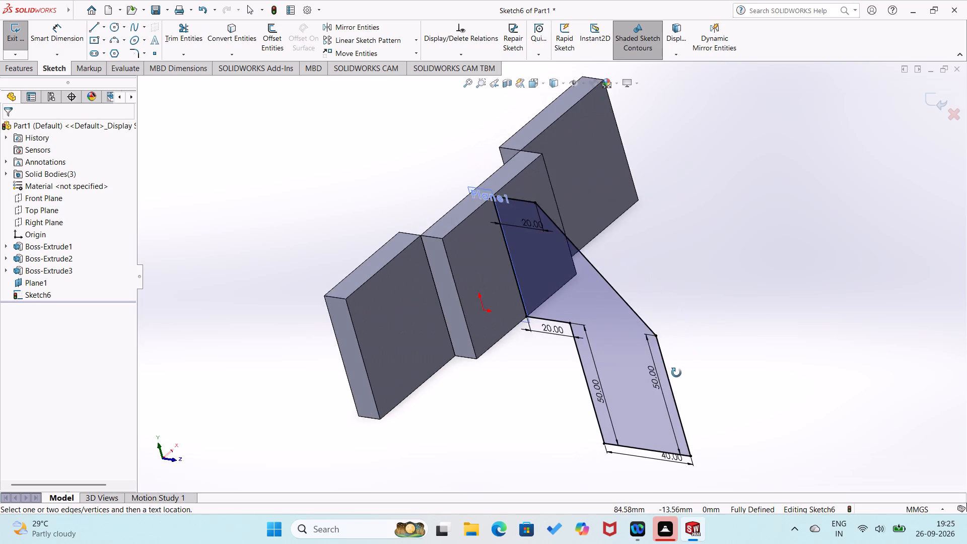
{"action": "middle_click_drag", "start_coordinate": [676, 373], "coordinate": [669, 379]}
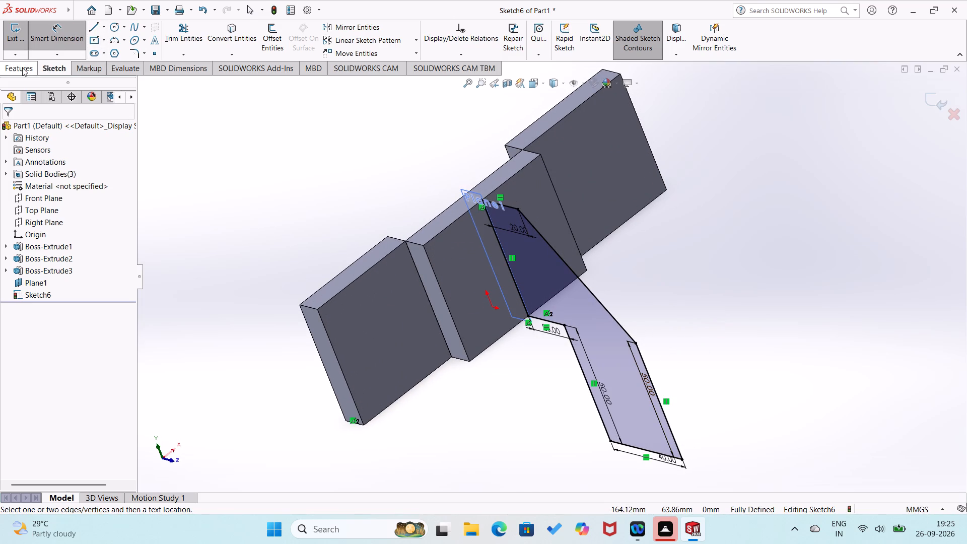
{"action": "left_click", "coordinate": [22, 67]}
{"action": "left_click", "coordinate": [21, 43]}
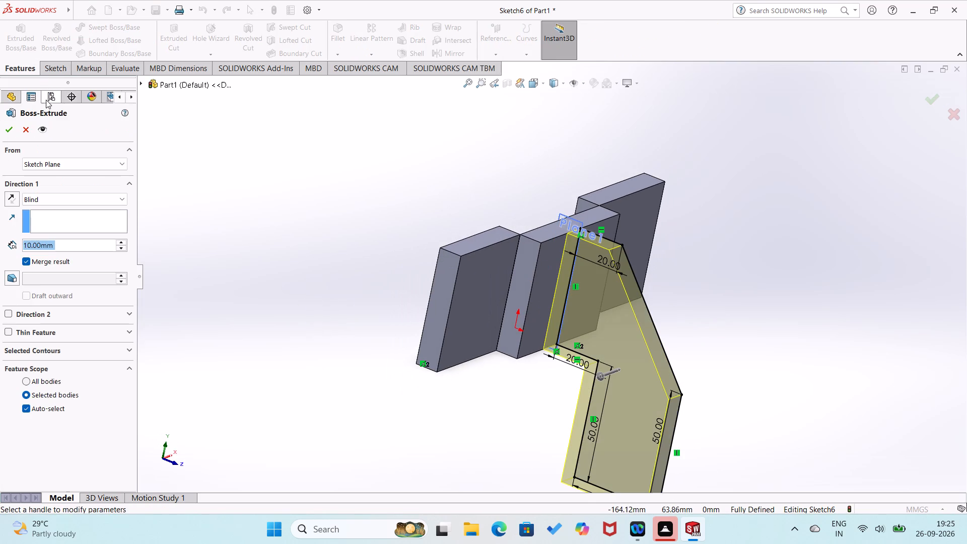
{"action": "left_click", "coordinate": [118, 199]}
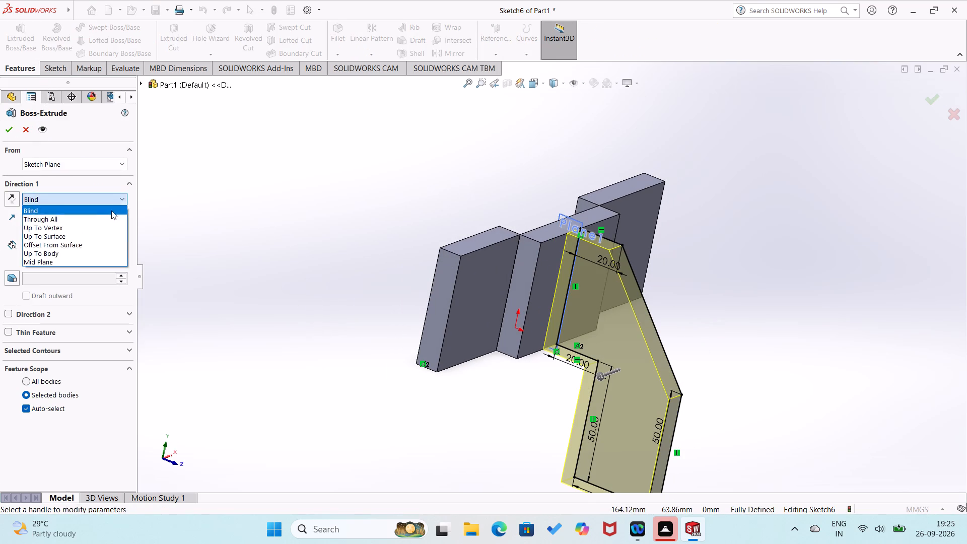
{"action": "left_click", "coordinate": [89, 259]}
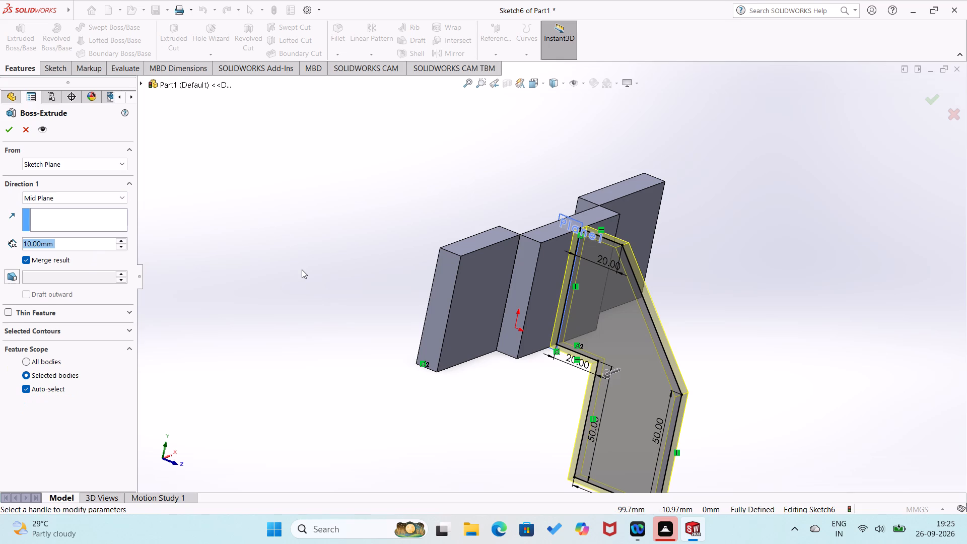
{"action": "key", "text": "5"}
{"action": "key", "text": "Return"}
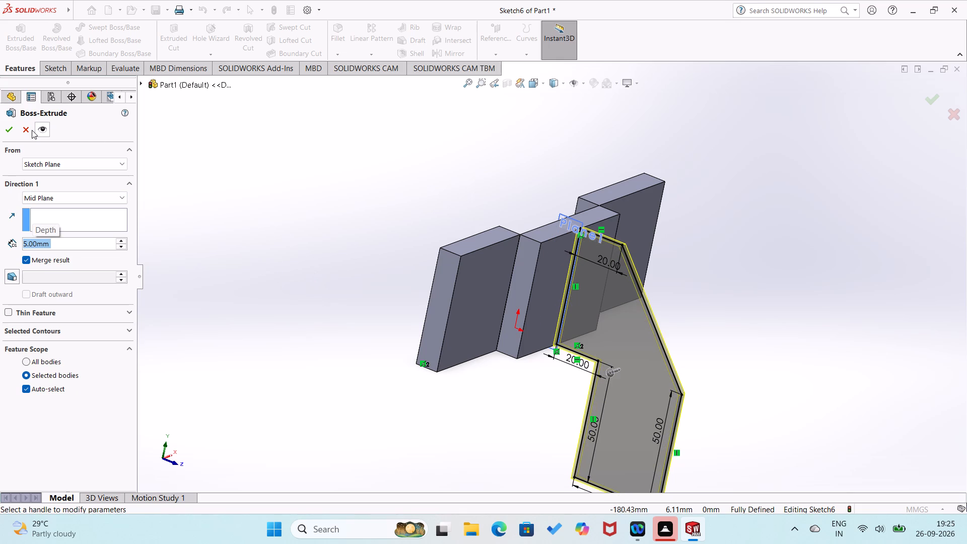
{"action": "left_click", "coordinate": [14, 130]}
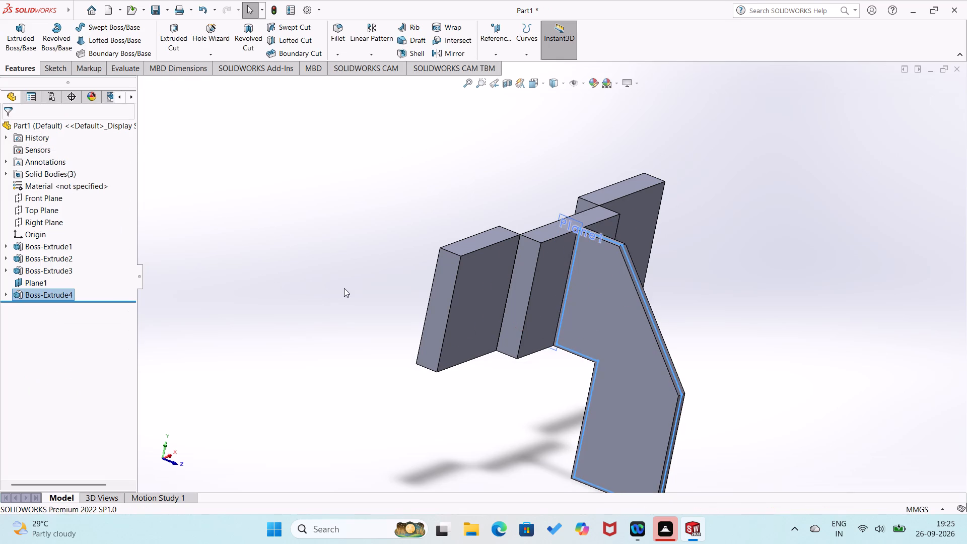
{"action": "left_click", "coordinate": [307, 270]}
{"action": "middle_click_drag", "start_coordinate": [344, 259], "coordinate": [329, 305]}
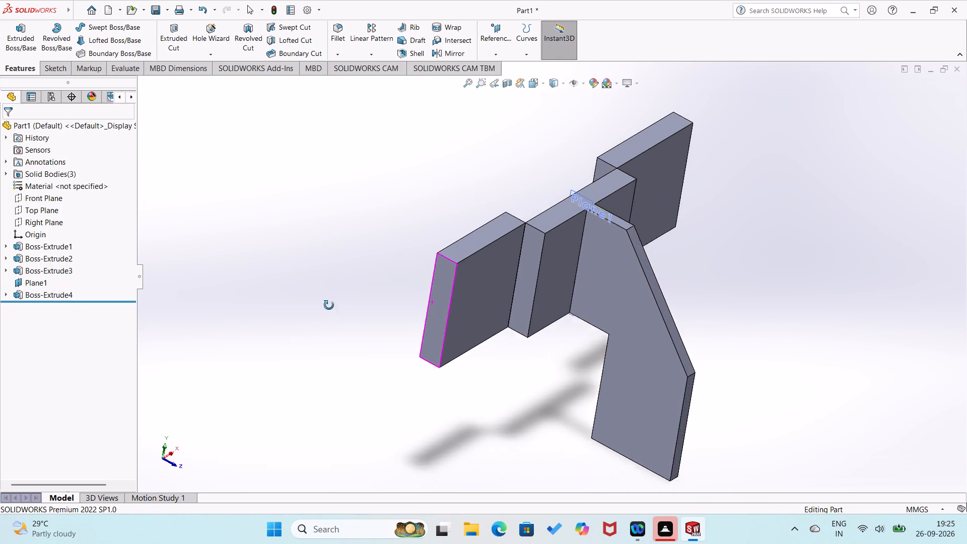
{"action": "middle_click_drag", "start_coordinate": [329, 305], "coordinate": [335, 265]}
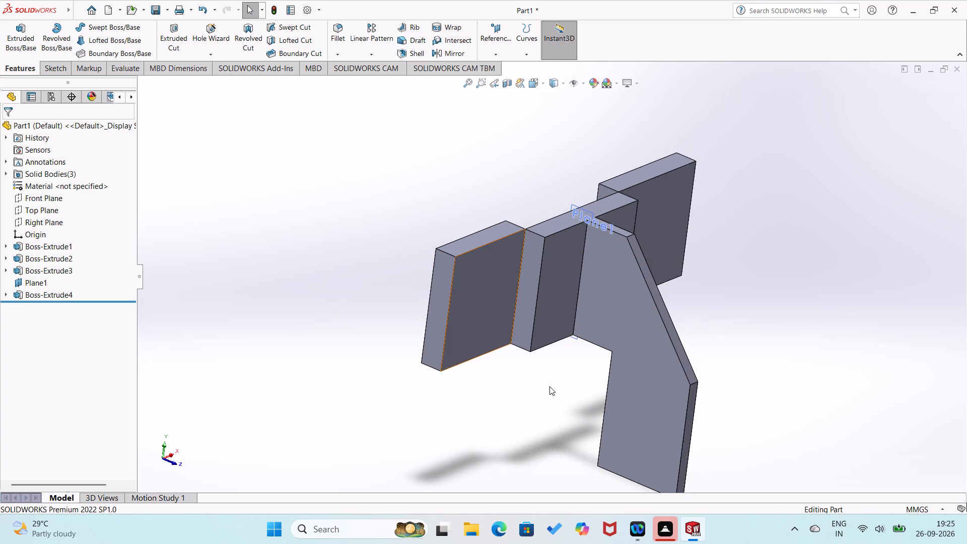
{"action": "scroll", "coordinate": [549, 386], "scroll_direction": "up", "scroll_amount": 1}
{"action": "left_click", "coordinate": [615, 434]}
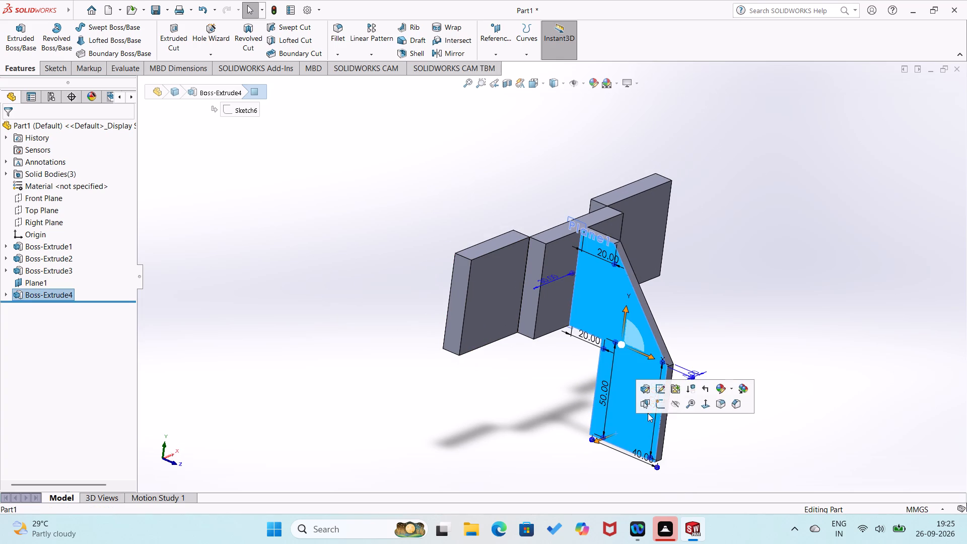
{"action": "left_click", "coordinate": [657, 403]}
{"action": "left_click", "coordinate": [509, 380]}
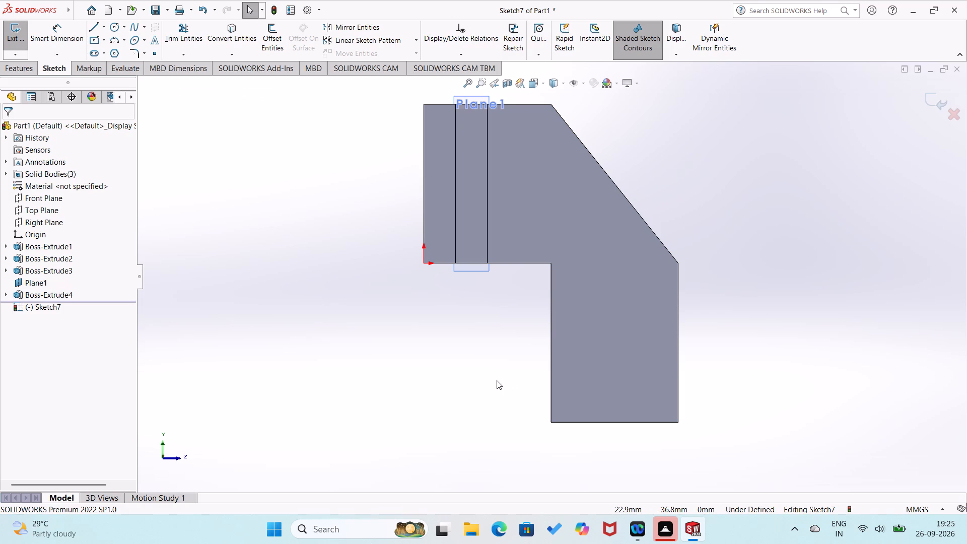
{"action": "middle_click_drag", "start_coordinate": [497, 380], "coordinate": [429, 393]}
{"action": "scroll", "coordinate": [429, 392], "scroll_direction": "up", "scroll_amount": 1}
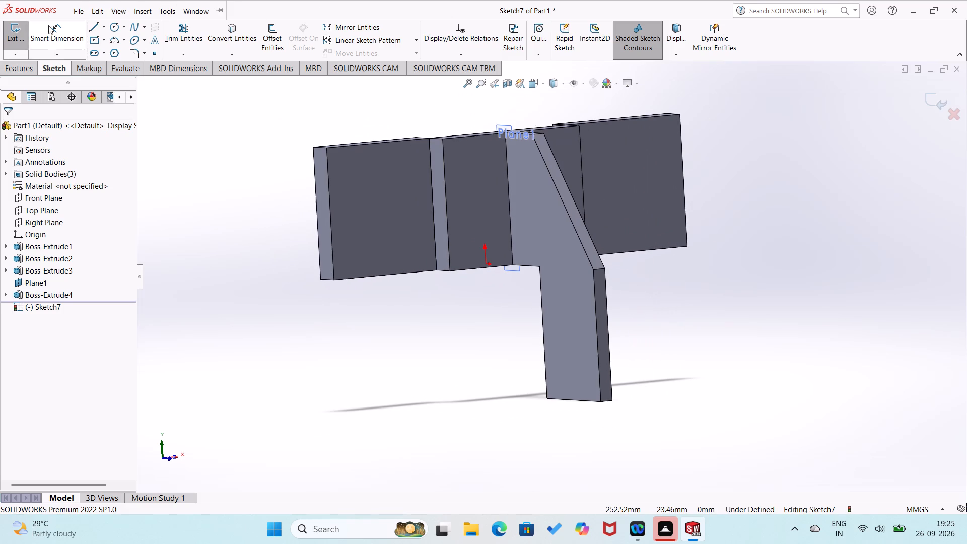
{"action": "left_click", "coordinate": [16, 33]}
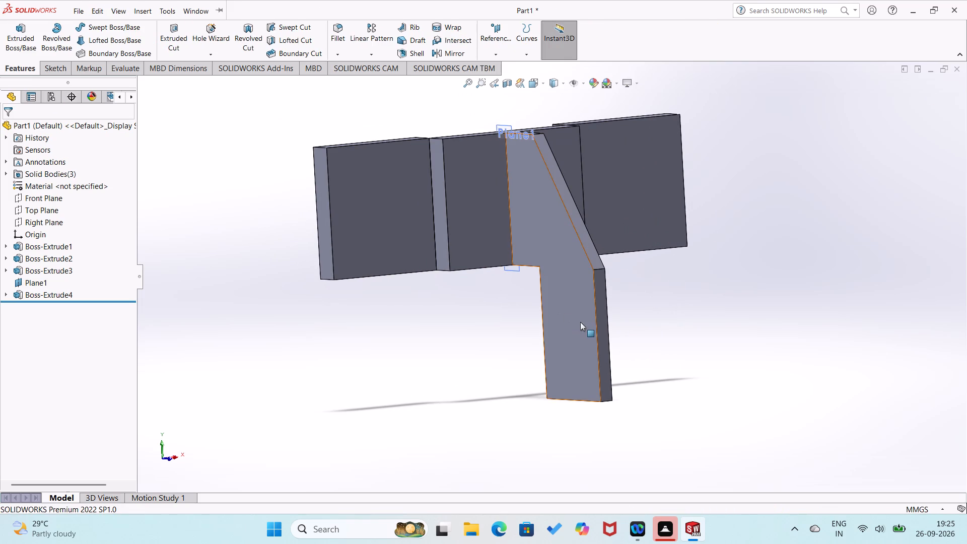
On the rib's narrow front face, sketch connected lines from its bottom corner: about 32 mm sideways, 46 down, 6 inward, 37 up.
{"action": "left_click", "coordinate": [604, 355]}
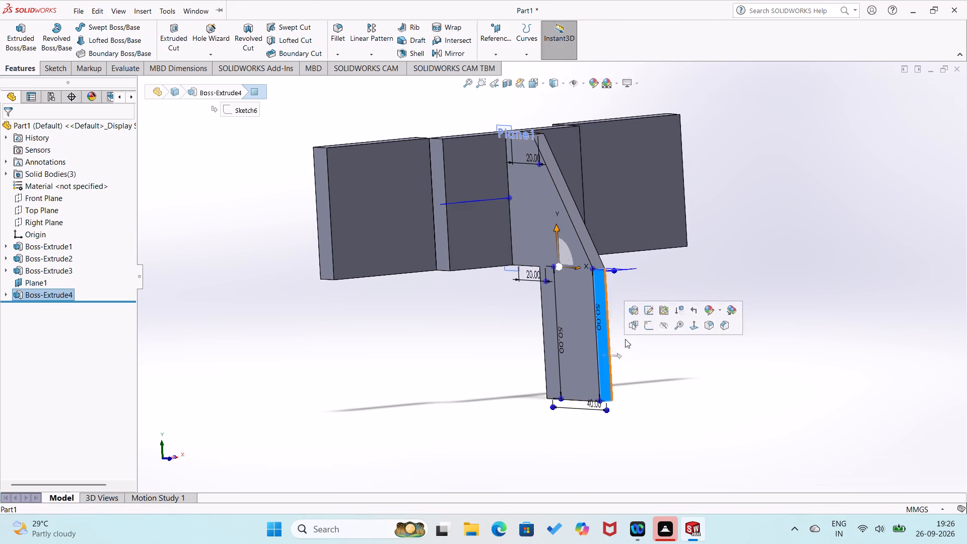
{"action": "left_click", "coordinate": [647, 329]}
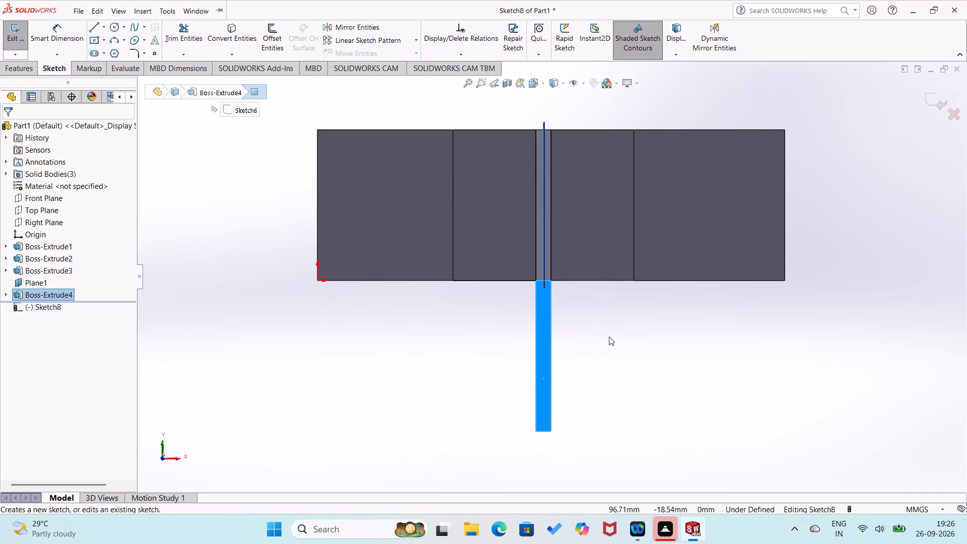
{"action": "scroll", "coordinate": [609, 336], "scroll_direction": "up", "scroll_amount": 1}
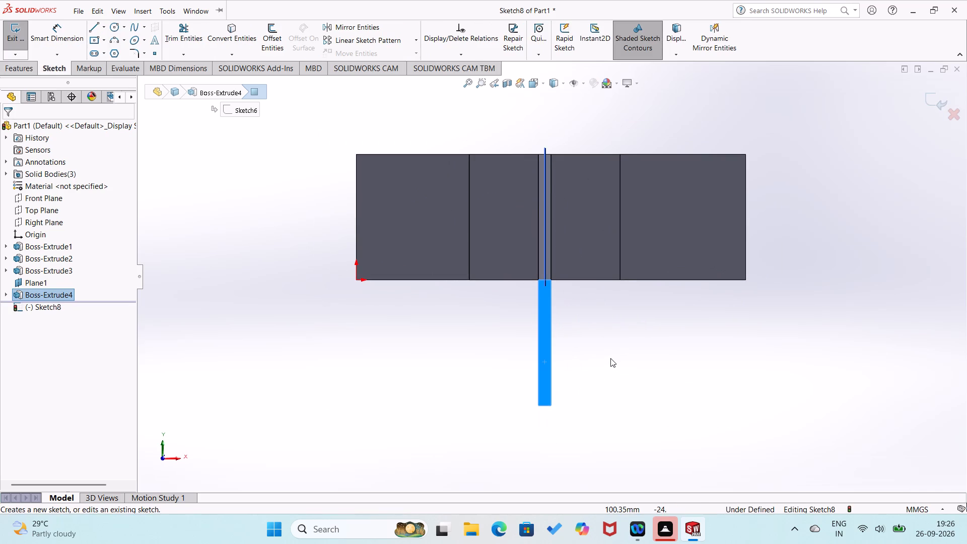
{"action": "right_click_drag", "start_coordinate": [640, 356], "coordinate": [519, 374]}
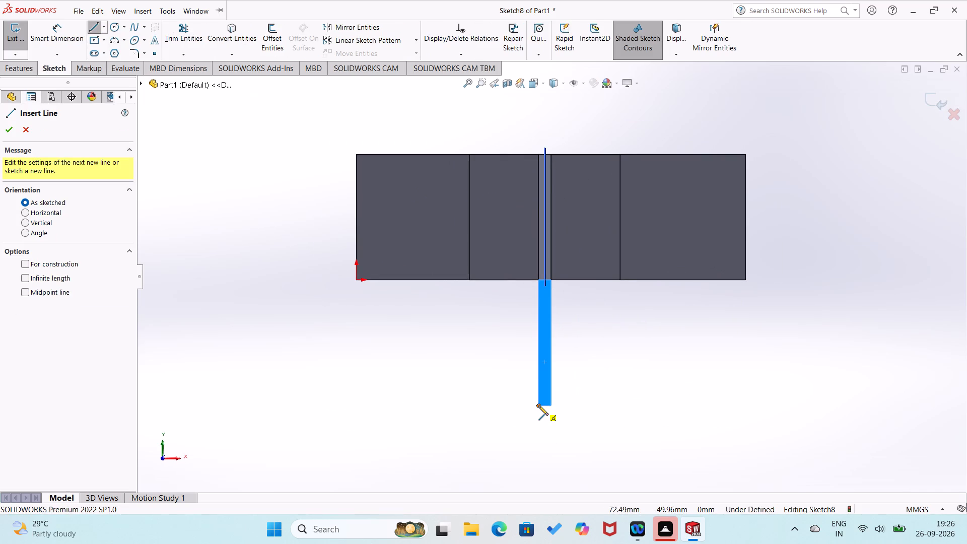
{"action": "left_click", "coordinate": [538, 405]}
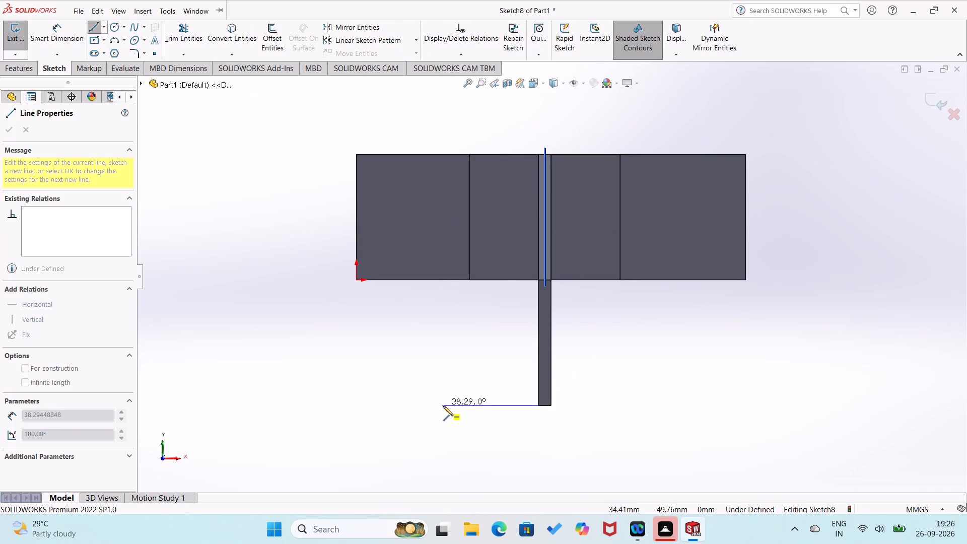
{"action": "left_click", "coordinate": [457, 406]}
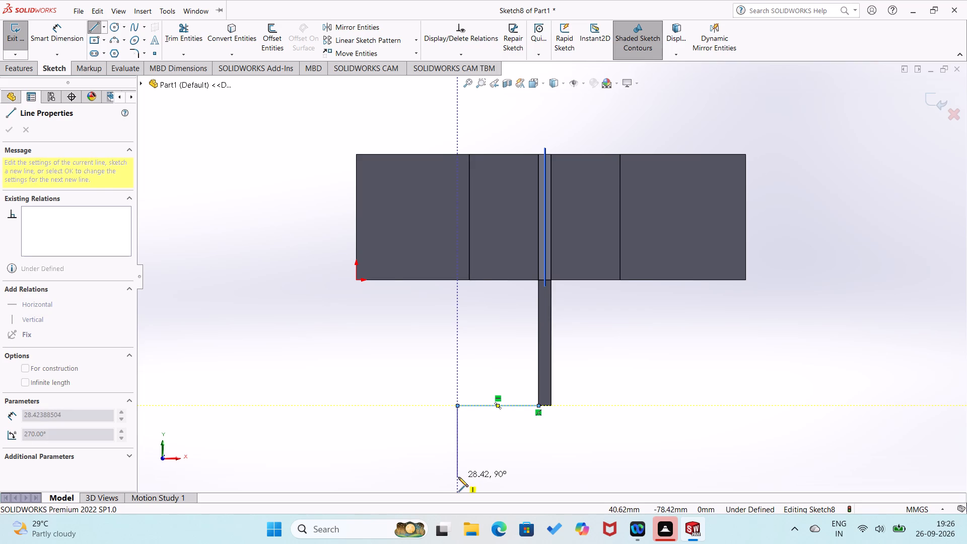
{"action": "scroll", "coordinate": [457, 477], "scroll_direction": "up", "scroll_amount": 1}
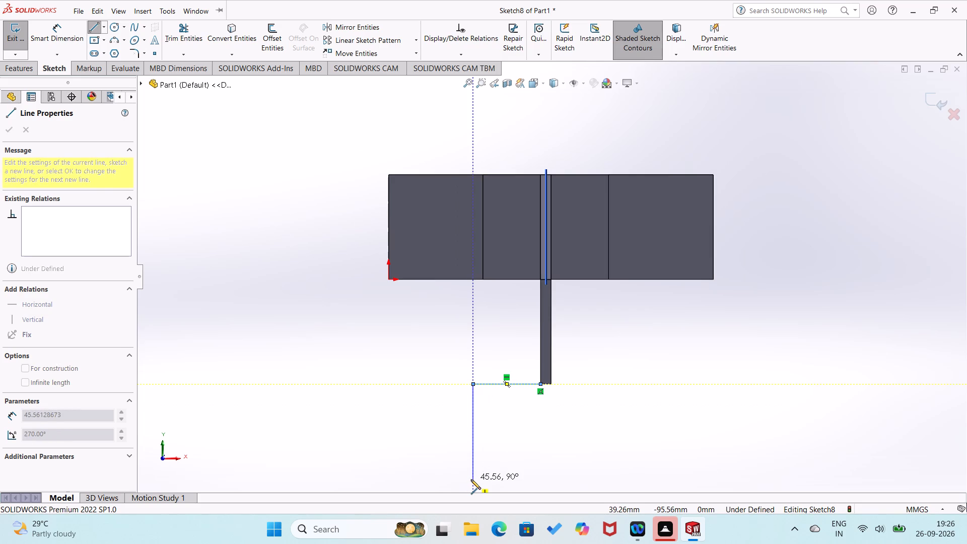
{"action": "left_click", "coordinate": [471, 480]}
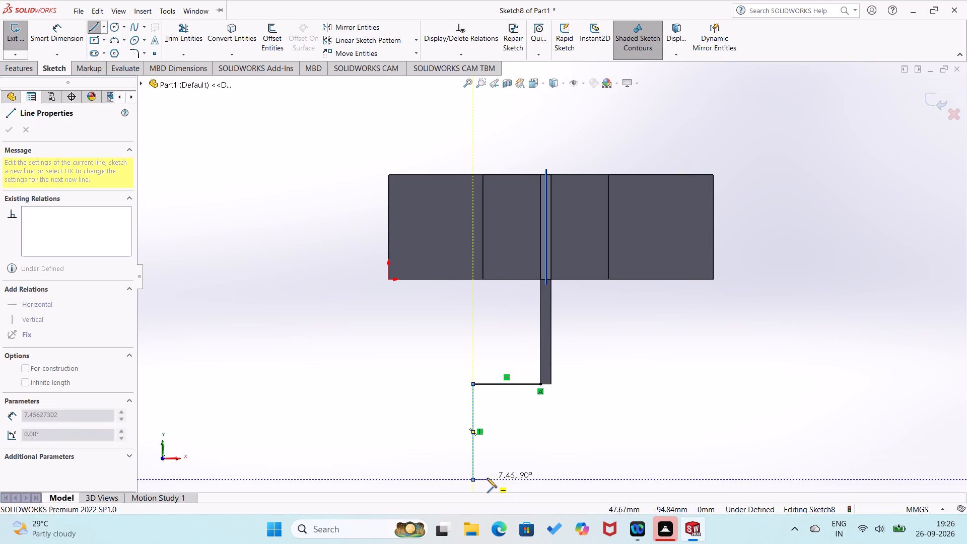
{"action": "left_click", "coordinate": [486, 478]}
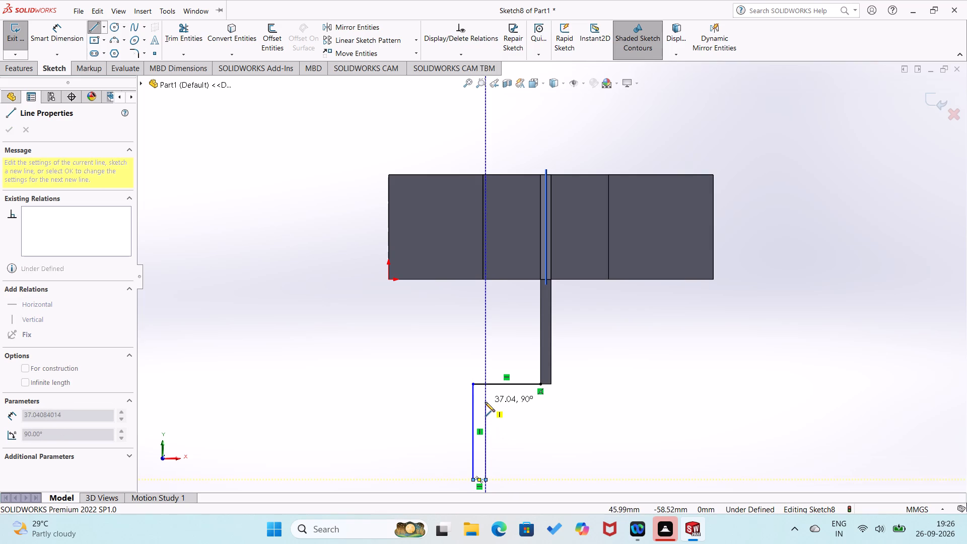
{"action": "left_click", "coordinate": [485, 402]}
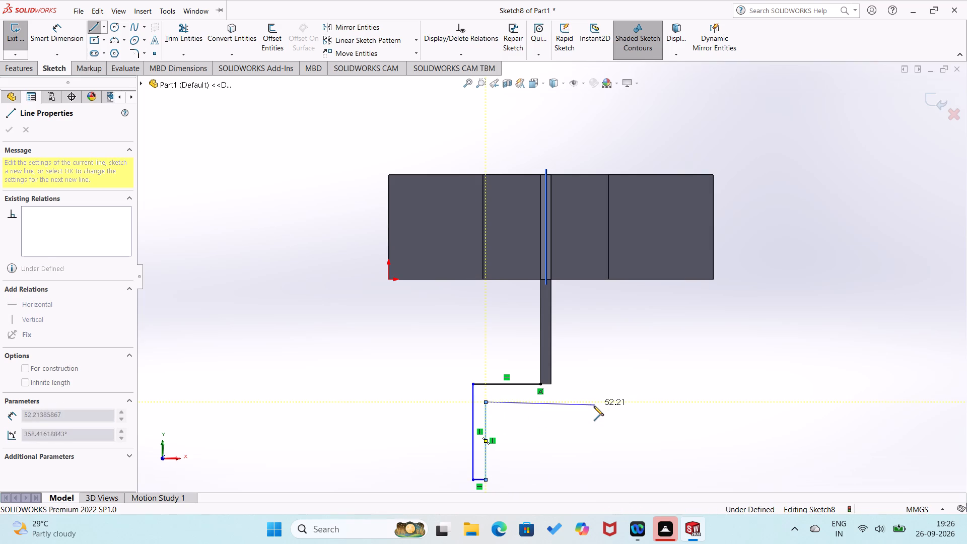
Close the U-shaped profile with lines about 56 mm across, 37 down, 7 outward, up to the top edge's level, and back to the rib's corner.
{"action": "left_click", "coordinate": [603, 403]}
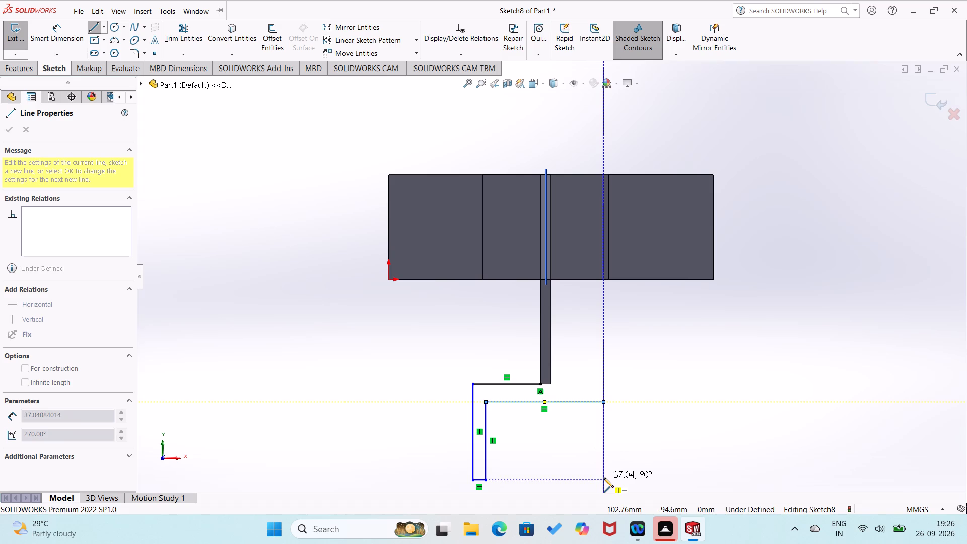
{"action": "left_click", "coordinate": [604, 478]}
{"action": "left_click", "coordinate": [618, 478]}
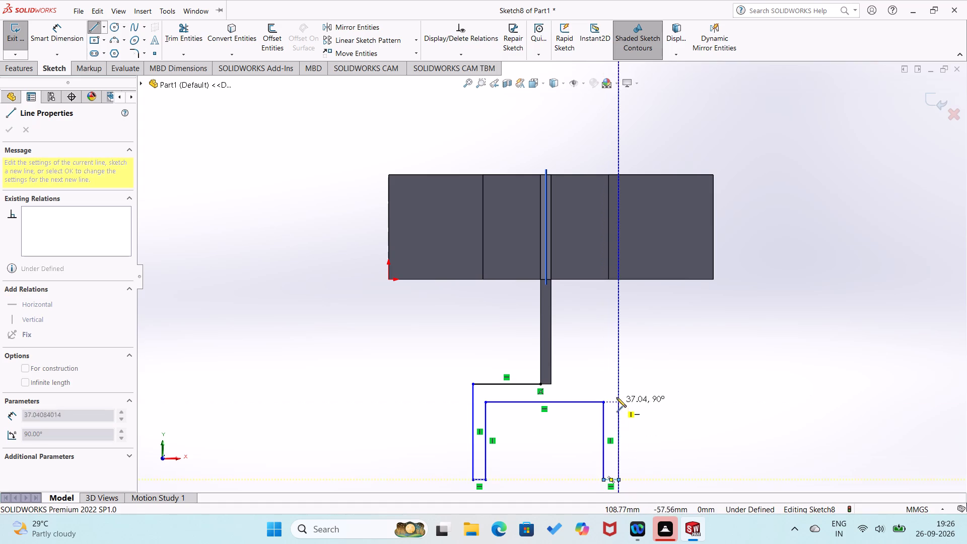
{"action": "left_click", "coordinate": [615, 383]}
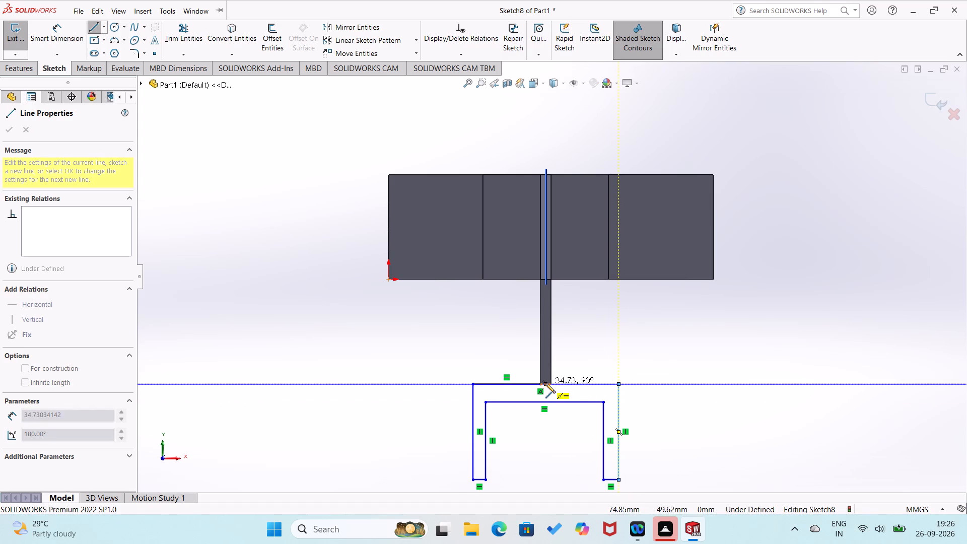
{"action": "left_click", "coordinate": [540, 383]}
Dimension the outer vertical edge of the U-profile's left leg to 40 mm.
{"action": "right_click_drag", "start_coordinate": [631, 402], "coordinate": [638, 390]}
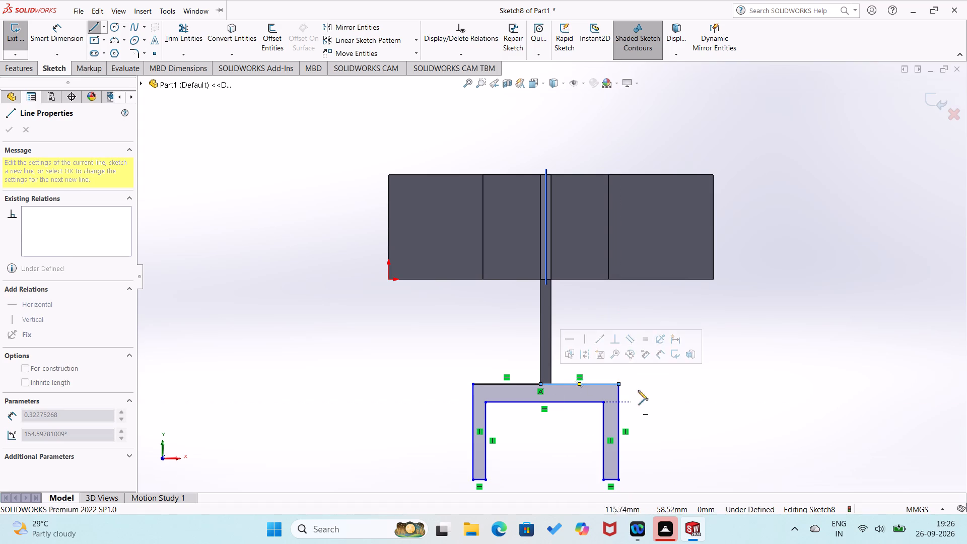
{"action": "right_click_drag", "start_coordinate": [638, 390], "coordinate": [656, 320]}
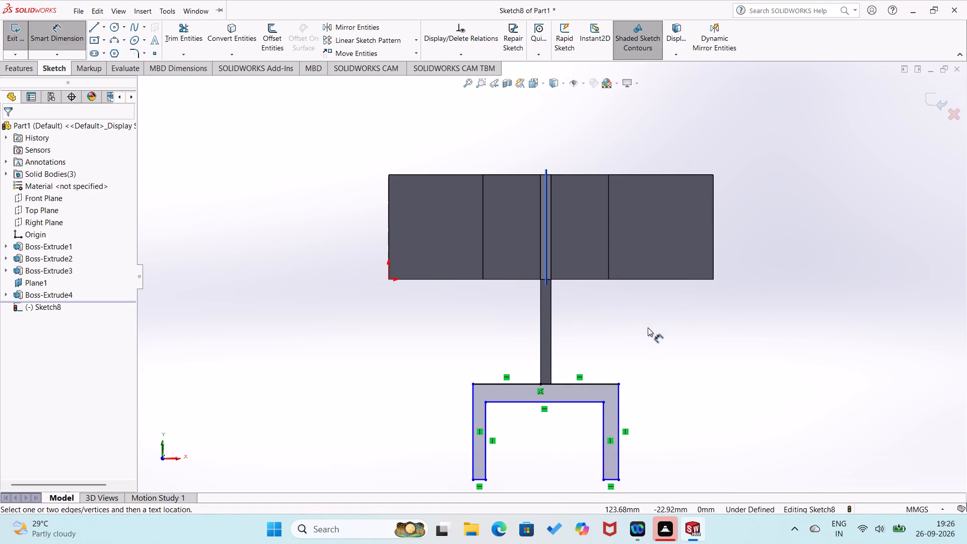
{"action": "left_click", "coordinate": [474, 446]}
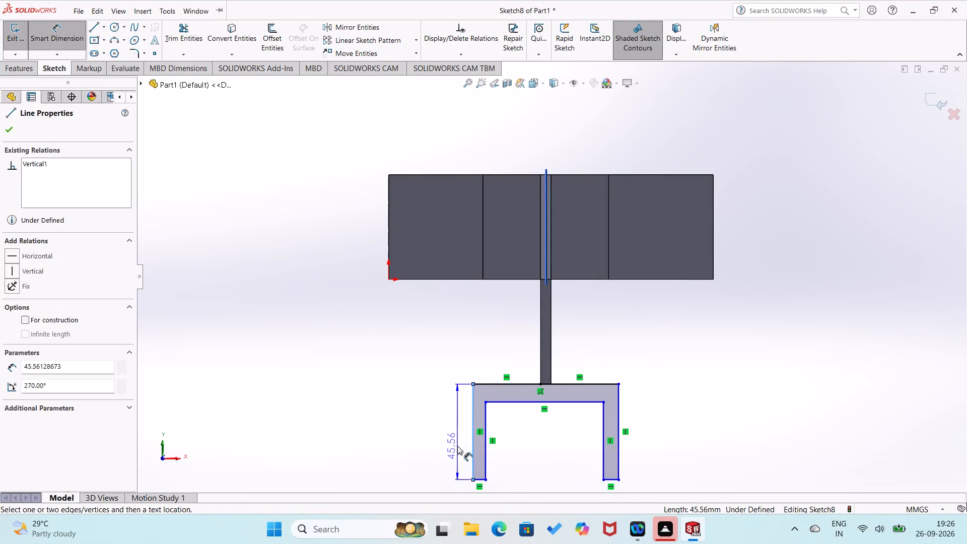
{"action": "left_click", "coordinate": [457, 446]}
{"action": "type", "text": "40"}
{"action": "key", "text": "Return"}
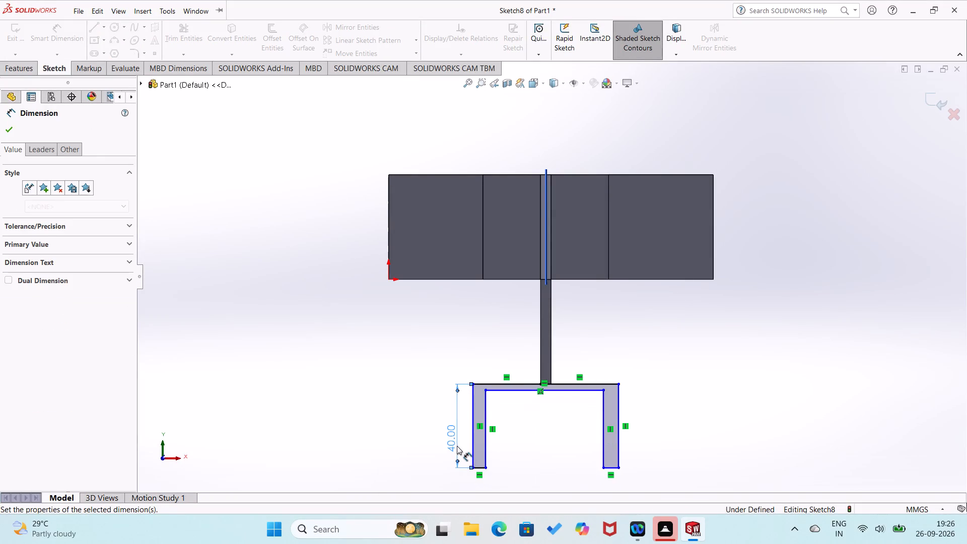
{"action": "left_click", "coordinate": [354, 447]}
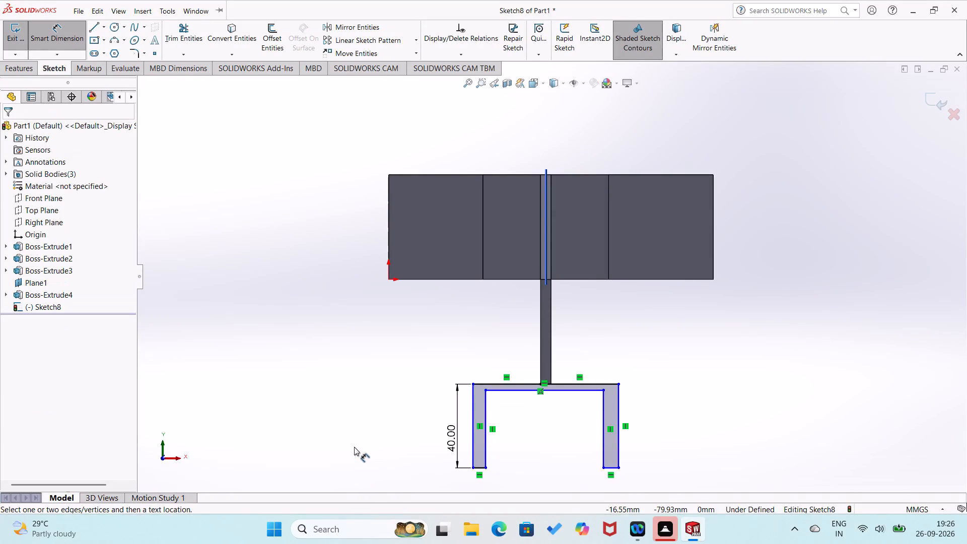
Dimension the thickness of the U-profile's horizontal web to 5 mm.
{"action": "left_click", "coordinate": [578, 389]}
{"action": "left_click", "coordinate": [584, 384]}
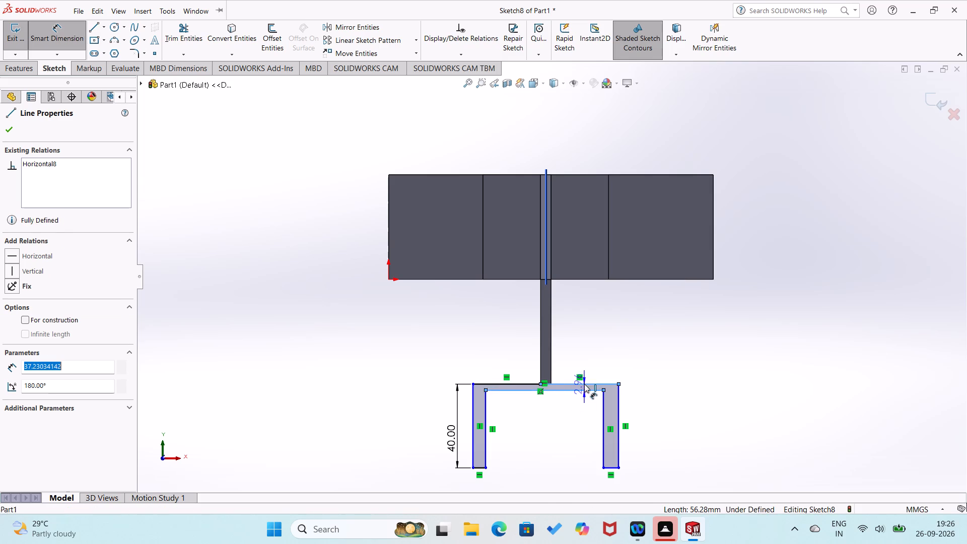
{"action": "left_click", "coordinate": [586, 399]}
{"action": "key", "text": "5"}
{"action": "key", "text": "Return"}
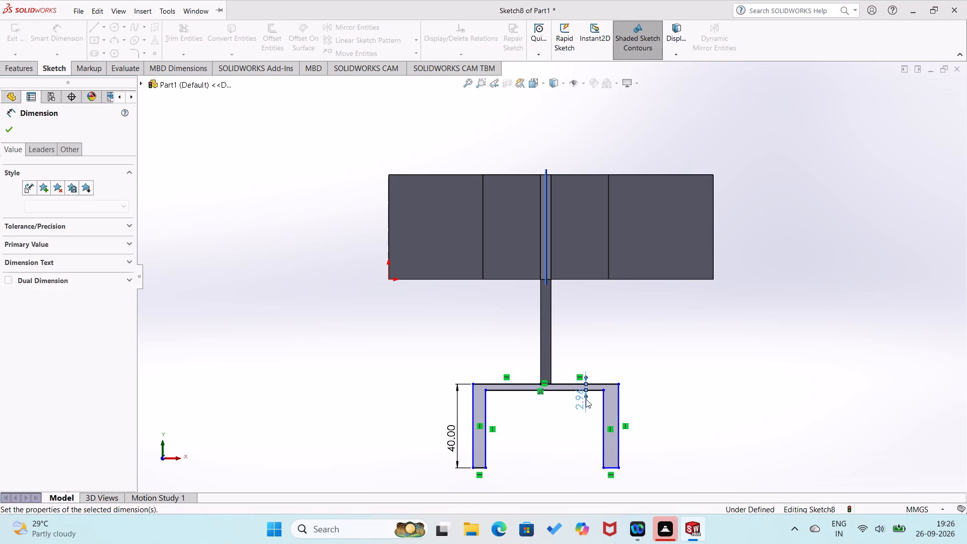
{"action": "left_click", "coordinate": [666, 404]}
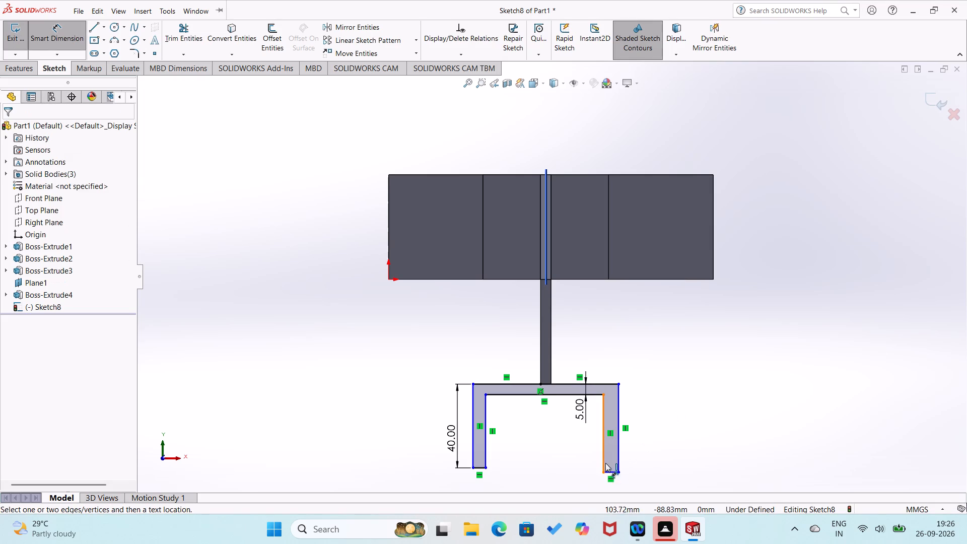
Dimension the thickness of both the right and left legs of the U-profile to 5 mm.
{"action": "left_click", "coordinate": [604, 460]}
{"action": "left_click", "coordinate": [618, 459]}
{"action": "left_click", "coordinate": [633, 459]}
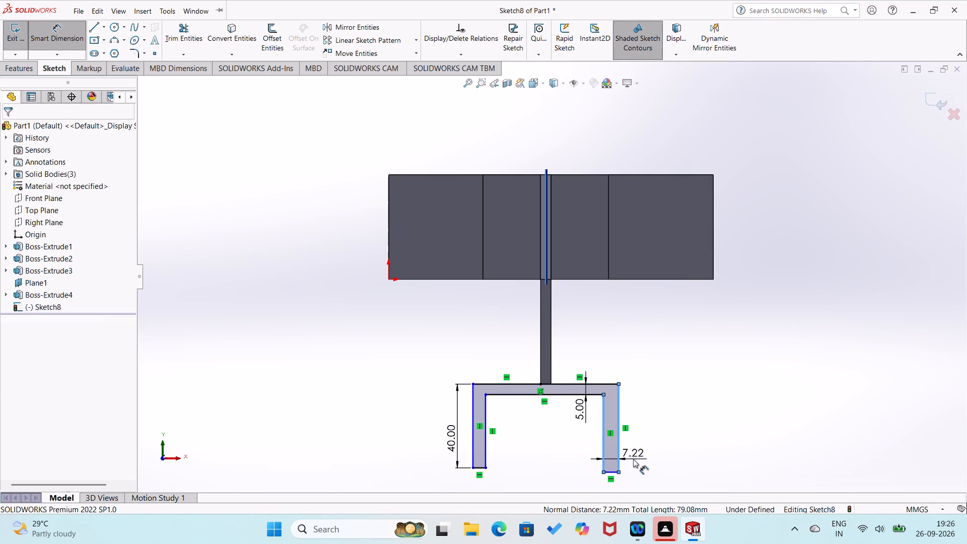
{"action": "key", "text": "5"}
{"action": "key", "text": "Return"}
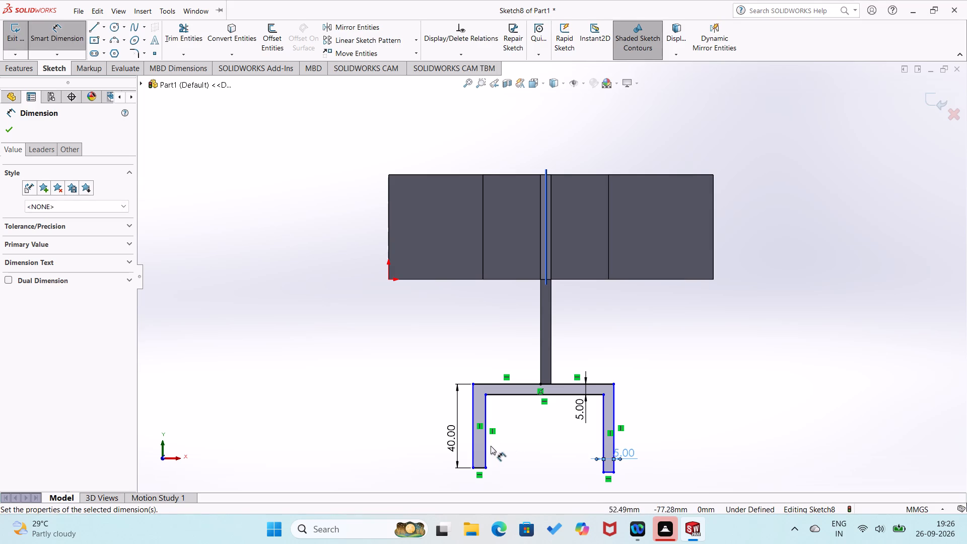
{"action": "left_click", "coordinate": [485, 449]}
{"action": "left_click", "coordinate": [472, 450]}
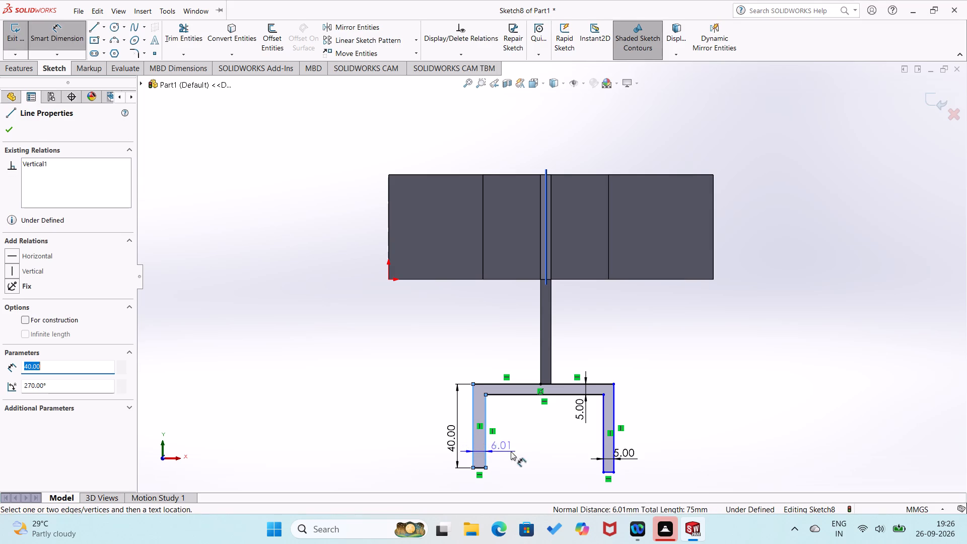
{"action": "left_click", "coordinate": [506, 451]}
{"action": "key", "text": "5"}
{"action": "key", "text": "Return"}
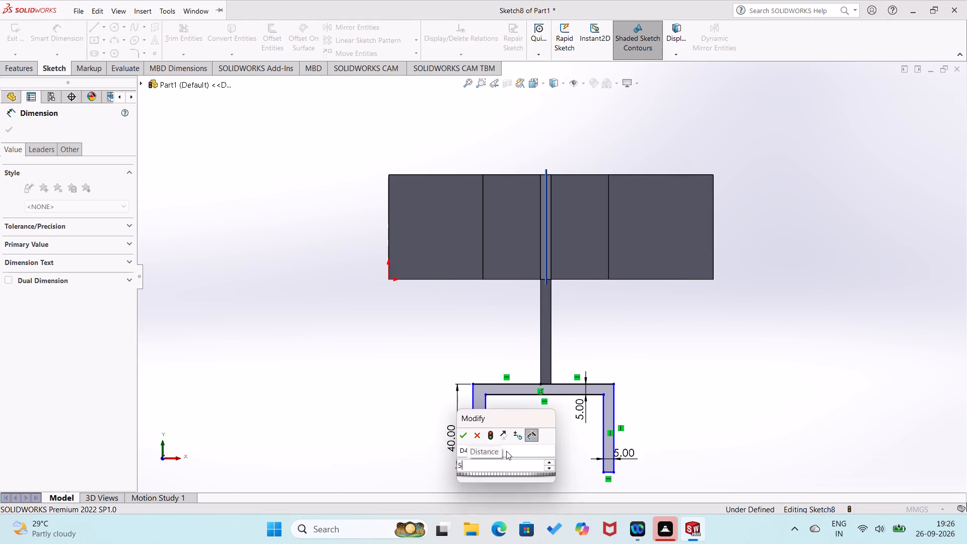
{"action": "left_click", "coordinate": [506, 456]}
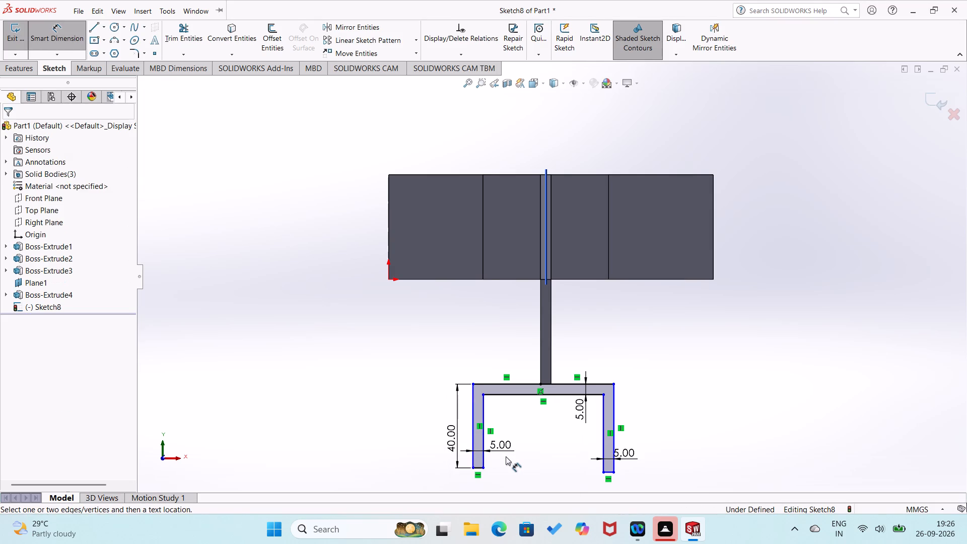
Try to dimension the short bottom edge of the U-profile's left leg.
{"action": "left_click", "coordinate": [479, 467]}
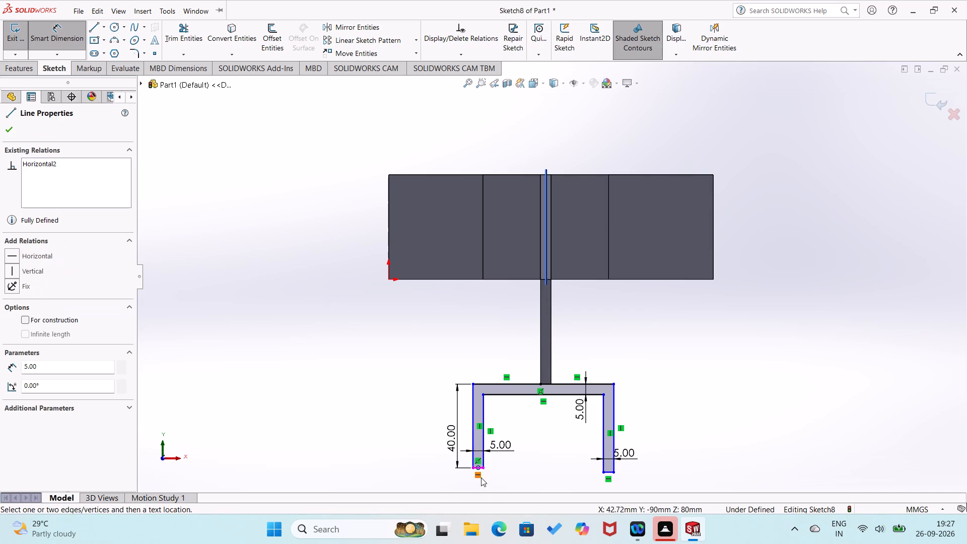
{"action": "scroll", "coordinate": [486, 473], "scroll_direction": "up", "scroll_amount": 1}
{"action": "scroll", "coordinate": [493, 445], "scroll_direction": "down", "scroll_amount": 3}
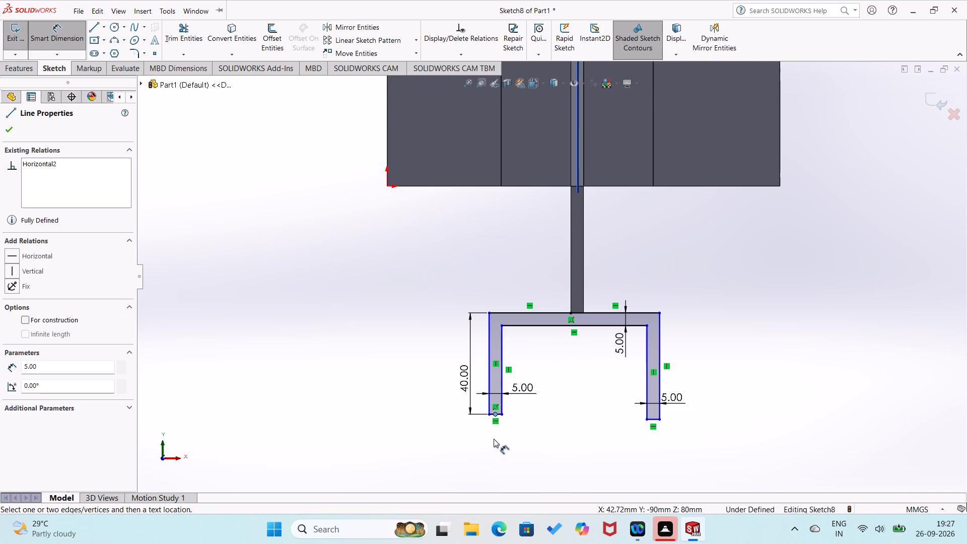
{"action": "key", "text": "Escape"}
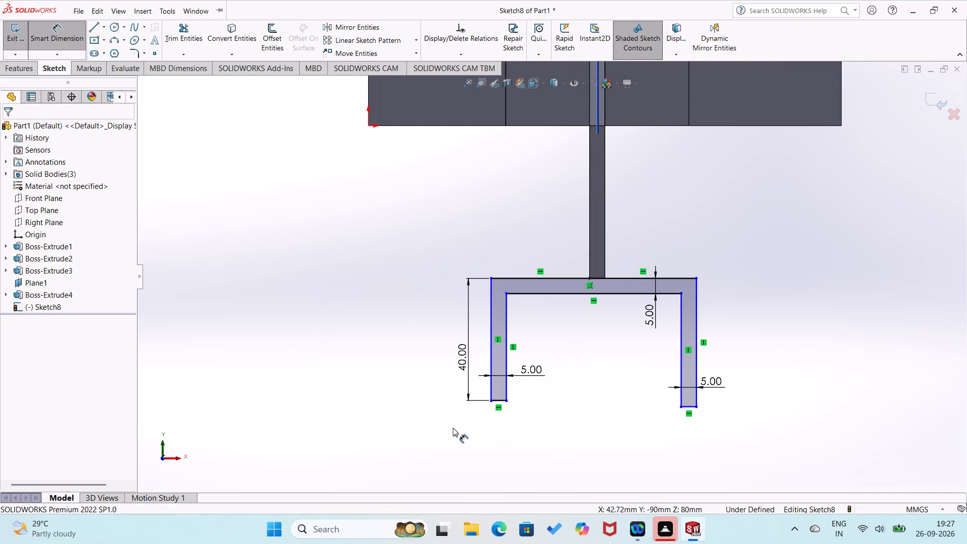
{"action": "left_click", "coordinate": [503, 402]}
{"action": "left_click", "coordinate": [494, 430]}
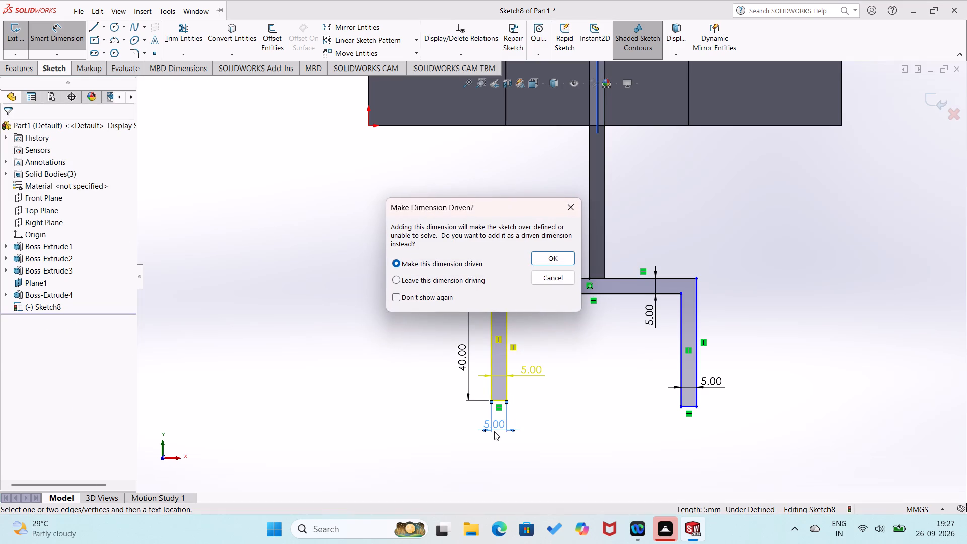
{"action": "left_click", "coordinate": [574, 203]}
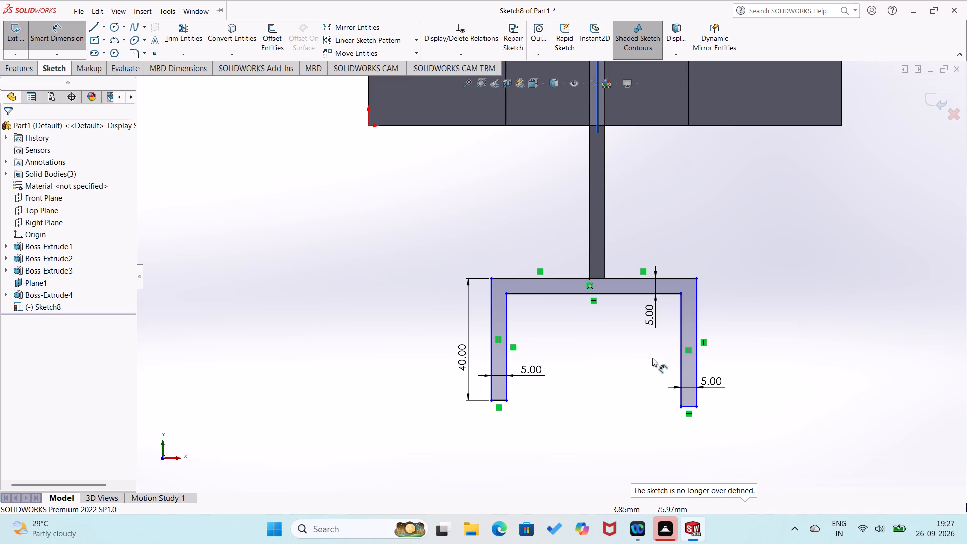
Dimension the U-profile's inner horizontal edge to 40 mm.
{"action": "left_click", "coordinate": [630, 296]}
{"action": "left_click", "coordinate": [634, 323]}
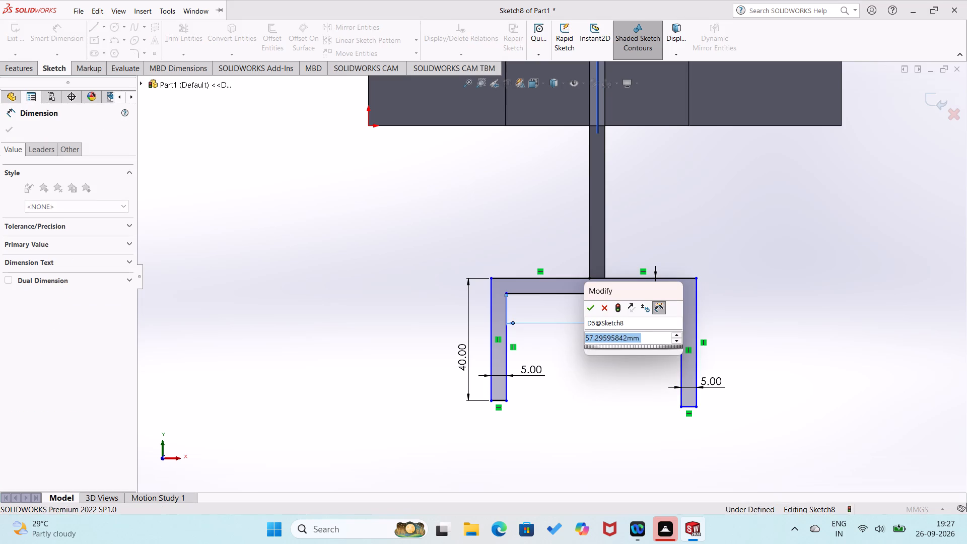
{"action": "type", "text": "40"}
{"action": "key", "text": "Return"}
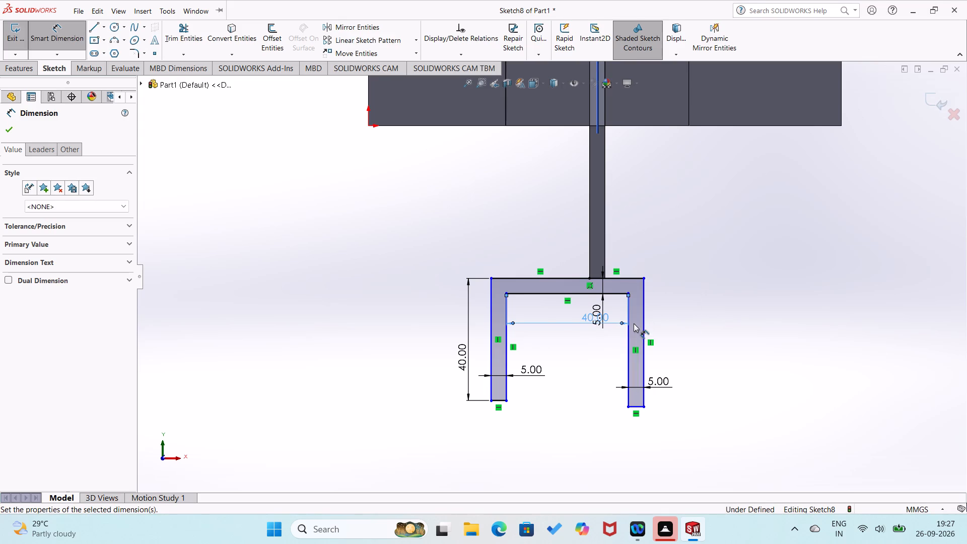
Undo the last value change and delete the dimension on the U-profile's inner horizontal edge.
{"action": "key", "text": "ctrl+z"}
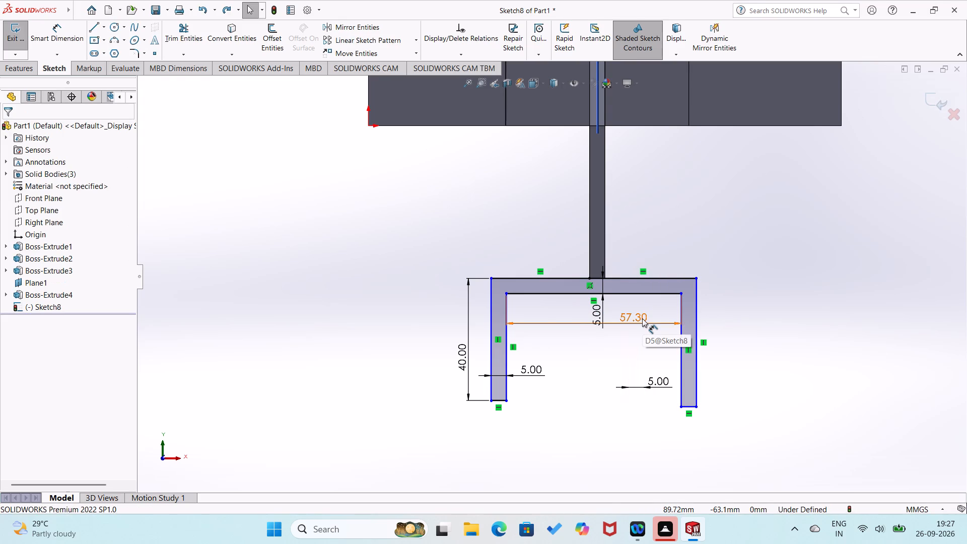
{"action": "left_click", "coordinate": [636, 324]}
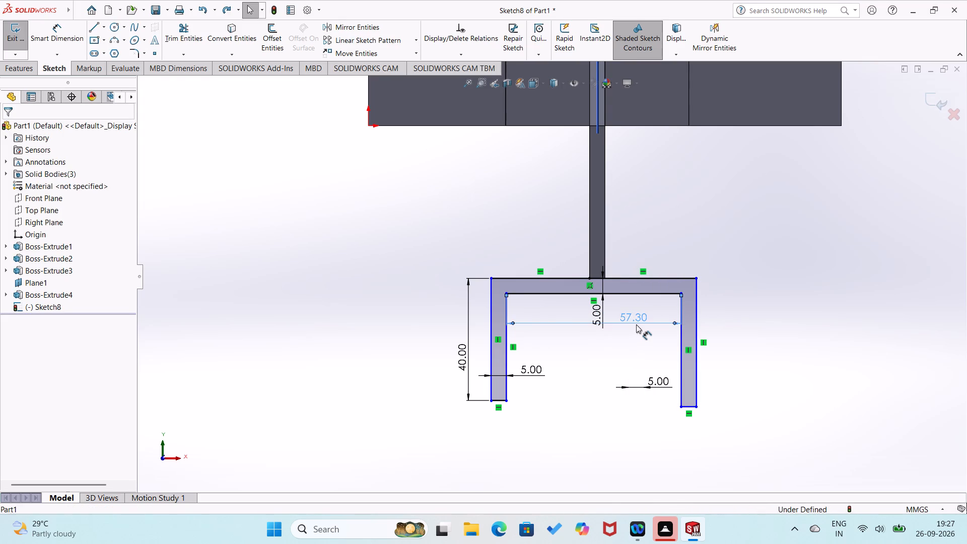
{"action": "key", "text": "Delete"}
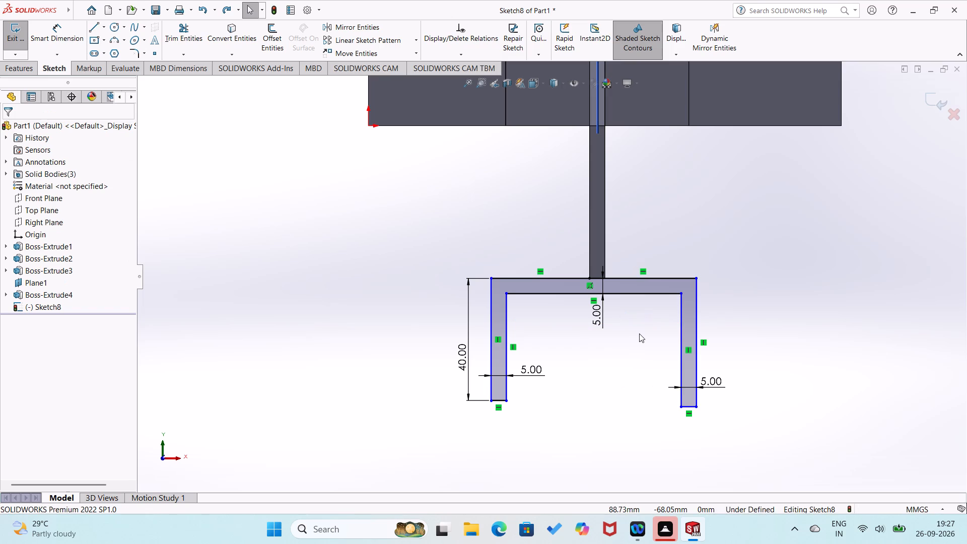
Dimension the outer vertical edge of the U-profile's right leg to 40 mm.
{"action": "left_click", "coordinate": [698, 356]}
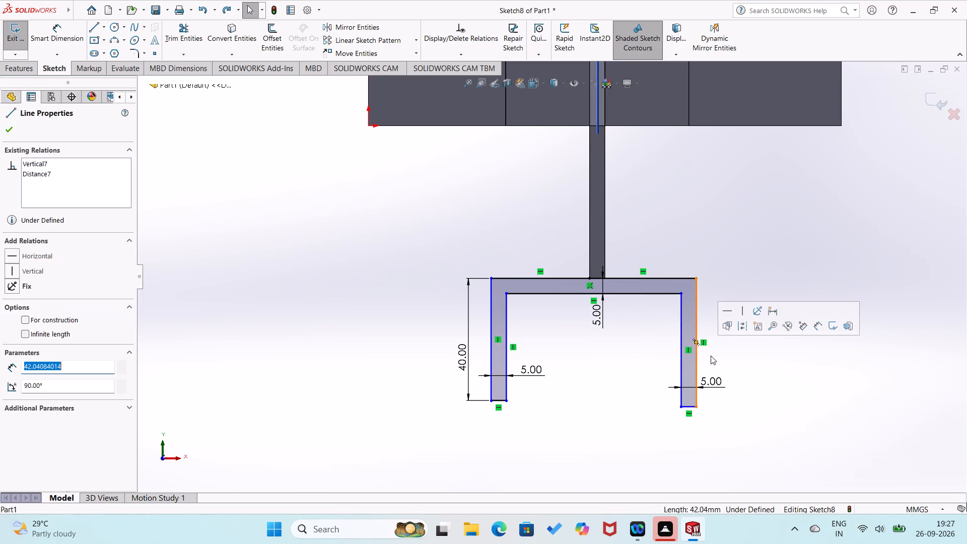
{"action": "right_click_drag", "start_coordinate": [713, 374], "coordinate": [711, 328]}
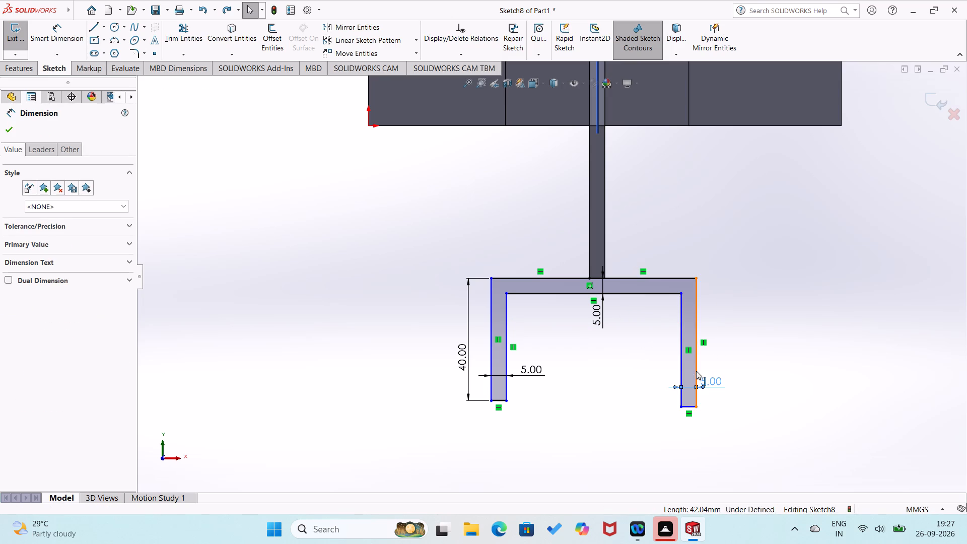
{"action": "right_click_drag", "start_coordinate": [720, 363], "coordinate": [735, 291]}
{"action": "left_click", "coordinate": [697, 365]}
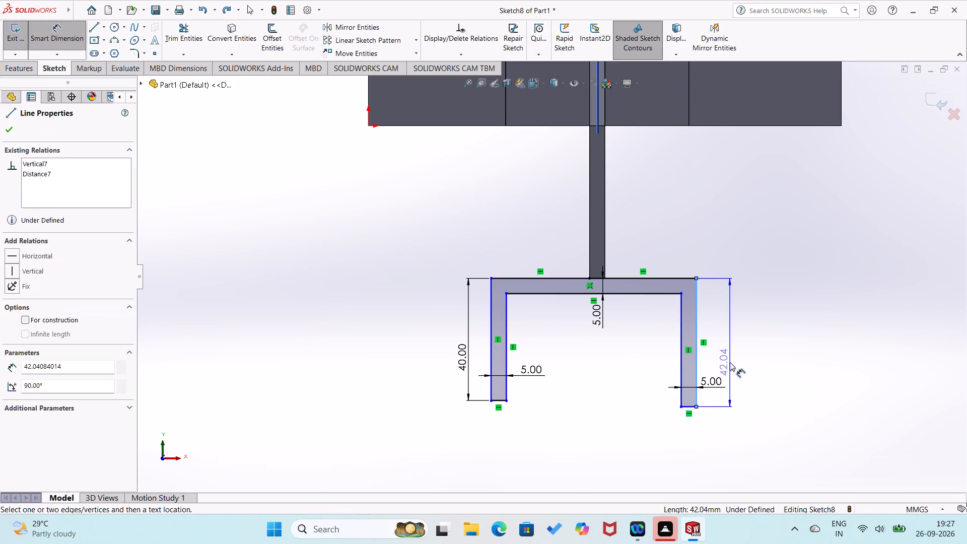
{"action": "left_click", "coordinate": [731, 362]}
{"action": "type", "text": "40"}
{"action": "key", "text": "Return"}
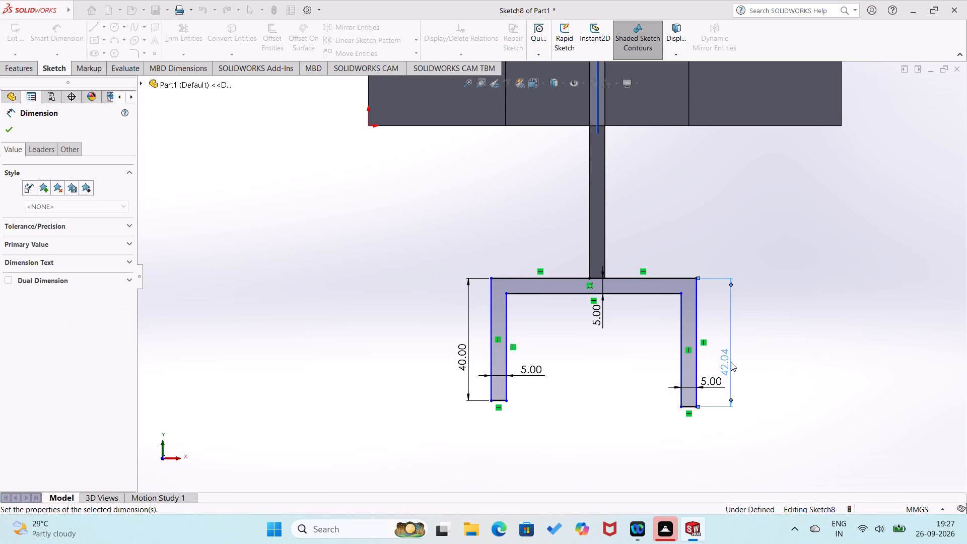
Replace the top line right of the rib with a line about 30 mm long to the rib's right corner and a 5 mm line across its base.
{"action": "left_click", "coordinate": [686, 278]}
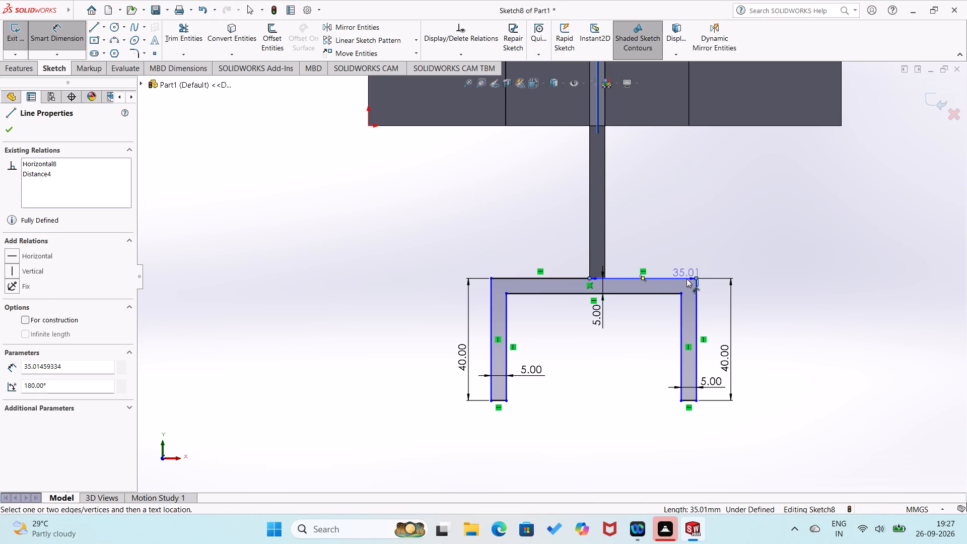
{"action": "key", "text": "Delete"}
{"action": "right_click_drag", "start_coordinate": [712, 233], "coordinate": [644, 249]}
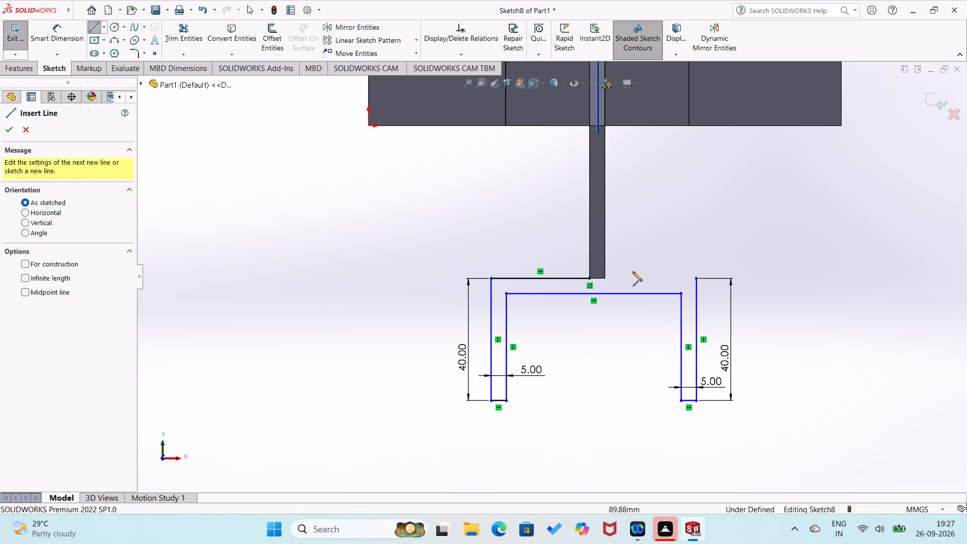
{"action": "left_click", "coordinate": [697, 278]}
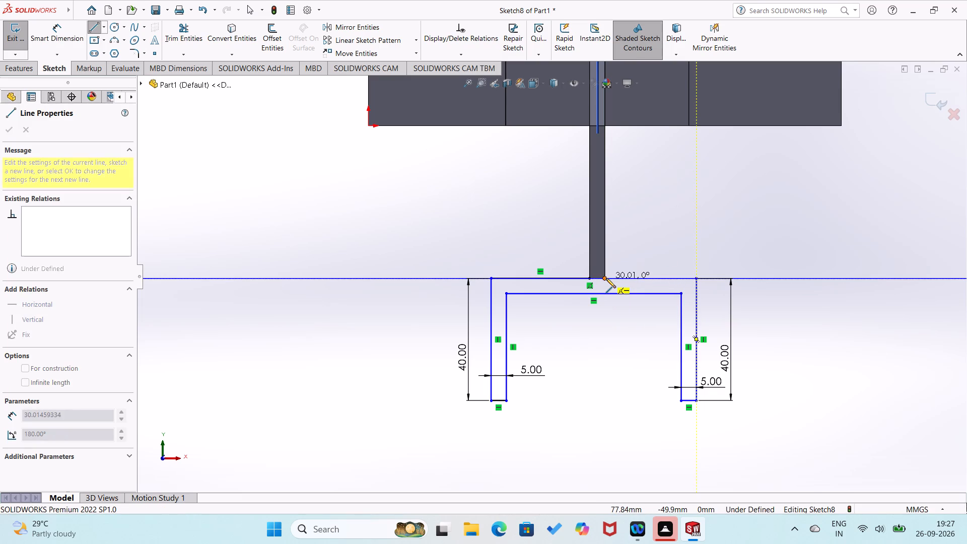
{"action": "left_click", "coordinate": [606, 278]}
{"action": "left_click", "coordinate": [591, 278]}
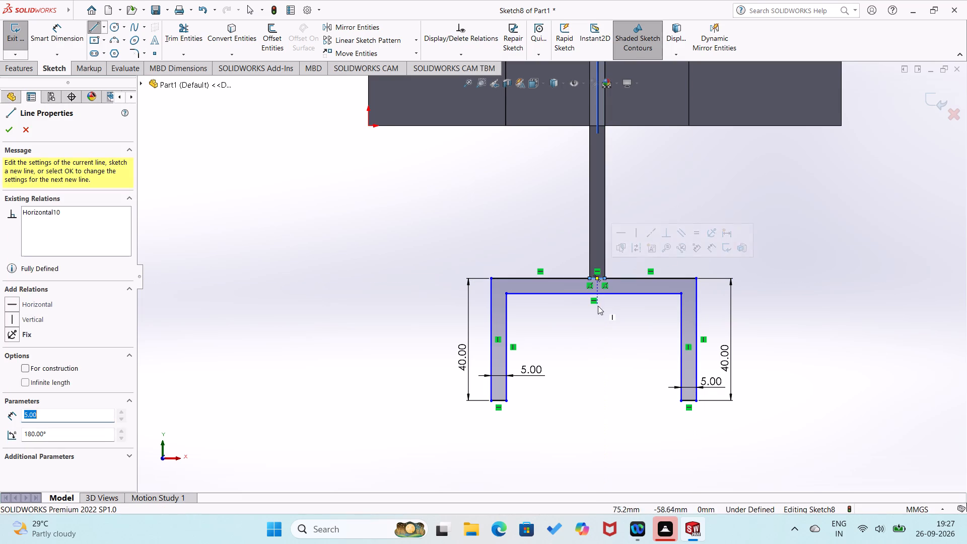
{"action": "right_click_drag", "start_coordinate": [599, 306], "coordinate": [629, 194]}
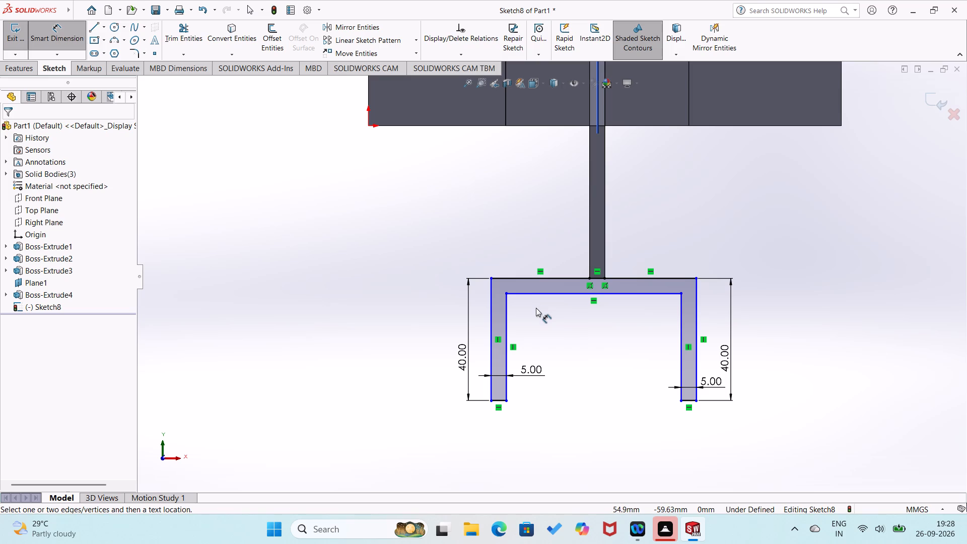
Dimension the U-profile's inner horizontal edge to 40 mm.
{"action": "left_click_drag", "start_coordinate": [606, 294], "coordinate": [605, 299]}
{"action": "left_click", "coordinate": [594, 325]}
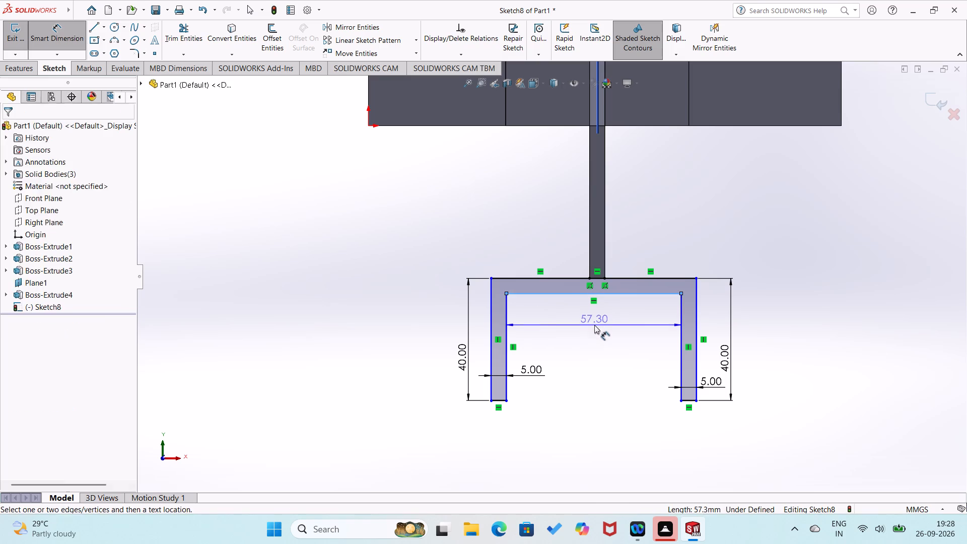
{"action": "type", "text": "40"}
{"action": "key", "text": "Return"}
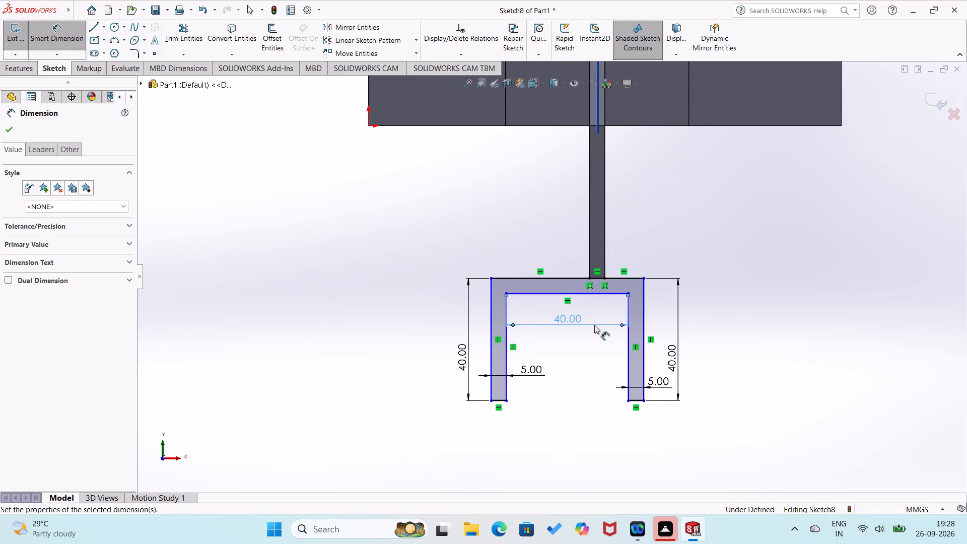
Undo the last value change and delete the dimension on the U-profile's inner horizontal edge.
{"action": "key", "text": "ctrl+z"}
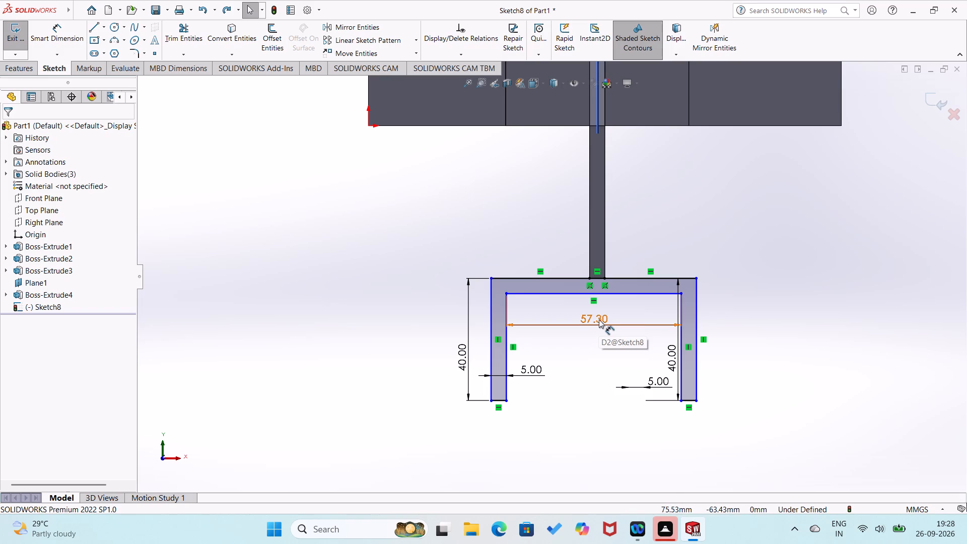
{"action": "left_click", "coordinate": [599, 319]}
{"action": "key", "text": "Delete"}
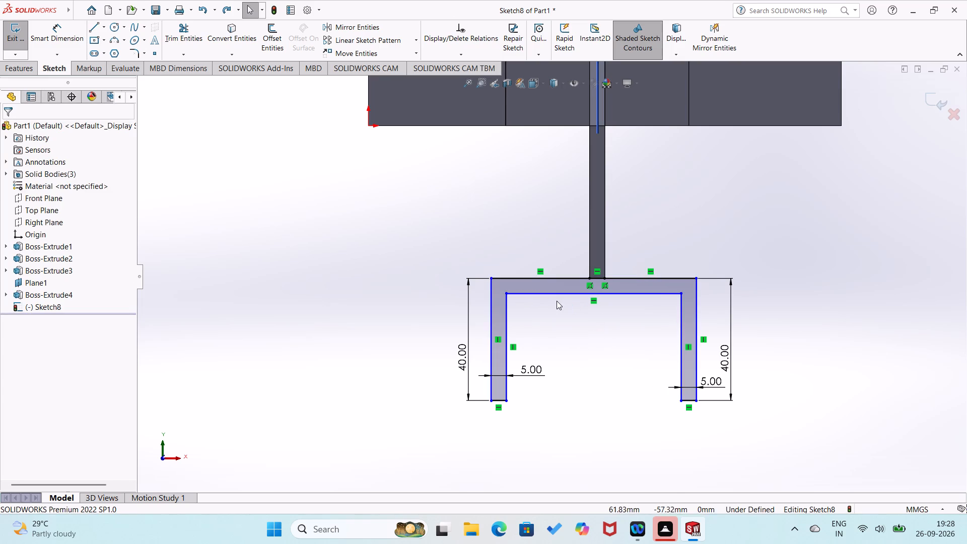
Dimension the U-profile's top line left of the rib to 25 mm.
{"action": "left_click", "coordinate": [549, 277]}
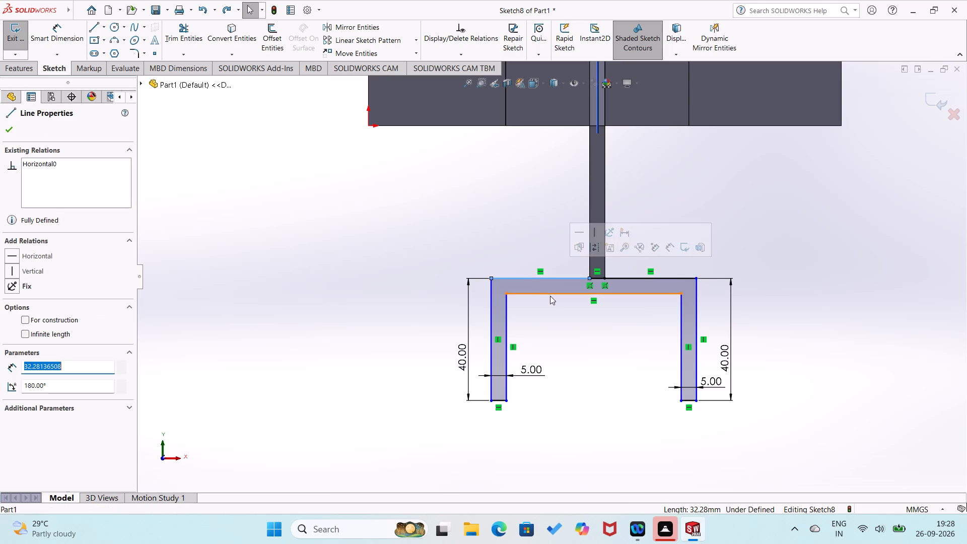
{"action": "right_click_drag", "start_coordinate": [539, 333], "coordinate": [542, 259]}
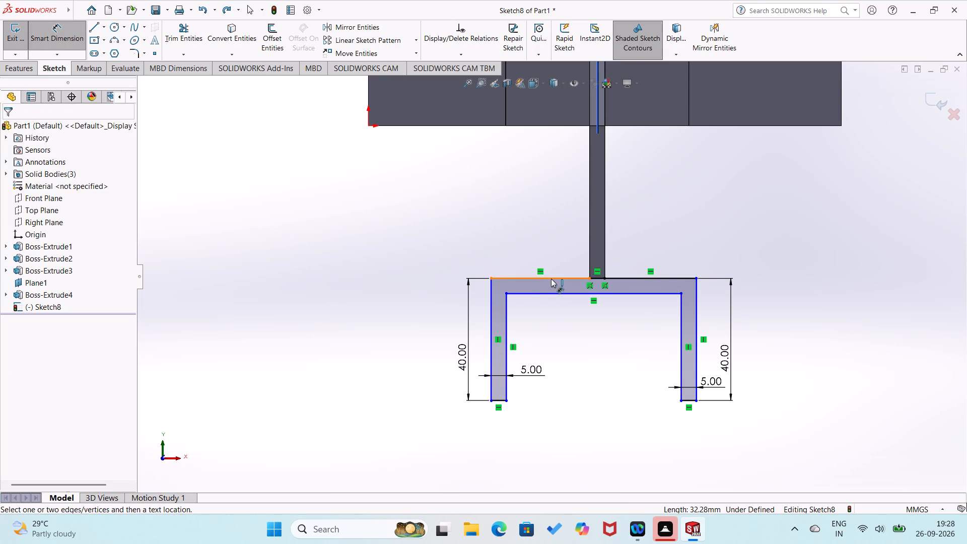
{"action": "left_click", "coordinate": [551, 279]}
{"action": "left_click", "coordinate": [555, 322]}
{"action": "type", "text": "25"}
{"action": "key", "text": "Return"}
{"action": "left_click", "coordinate": [549, 220]}
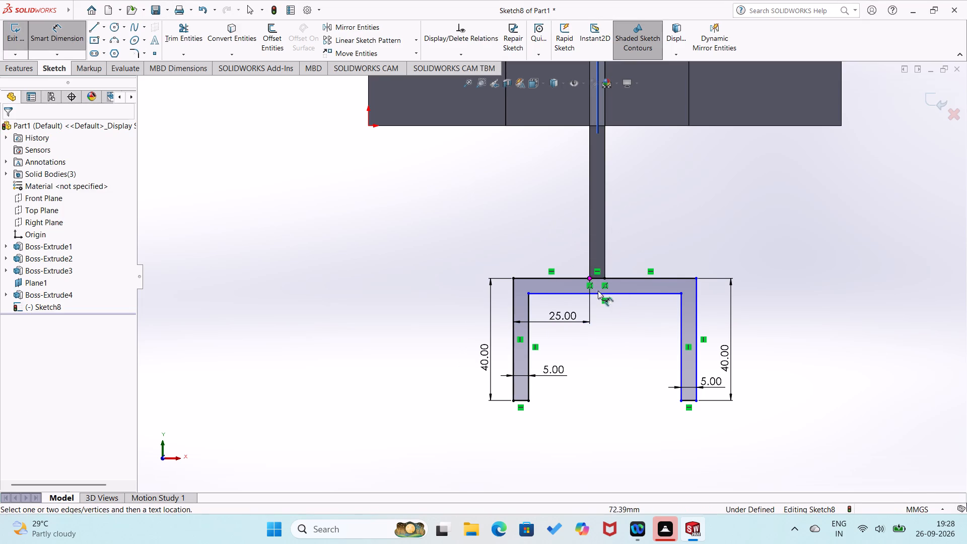
Dimension the U-profile's top line right of the rib to 25 mm.
{"action": "left_click", "coordinate": [645, 276]}
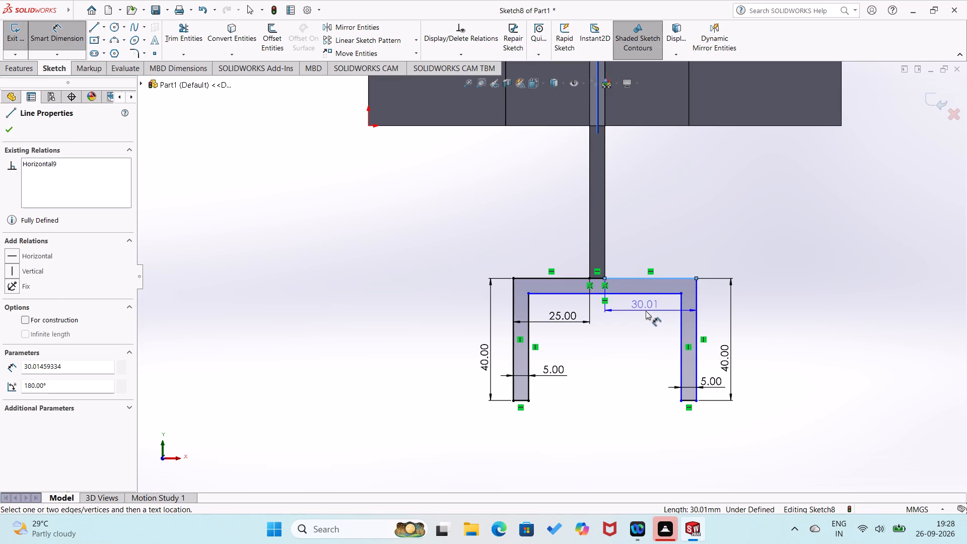
{"action": "left_click", "coordinate": [647, 317]}
{"action": "type", "text": "25"}
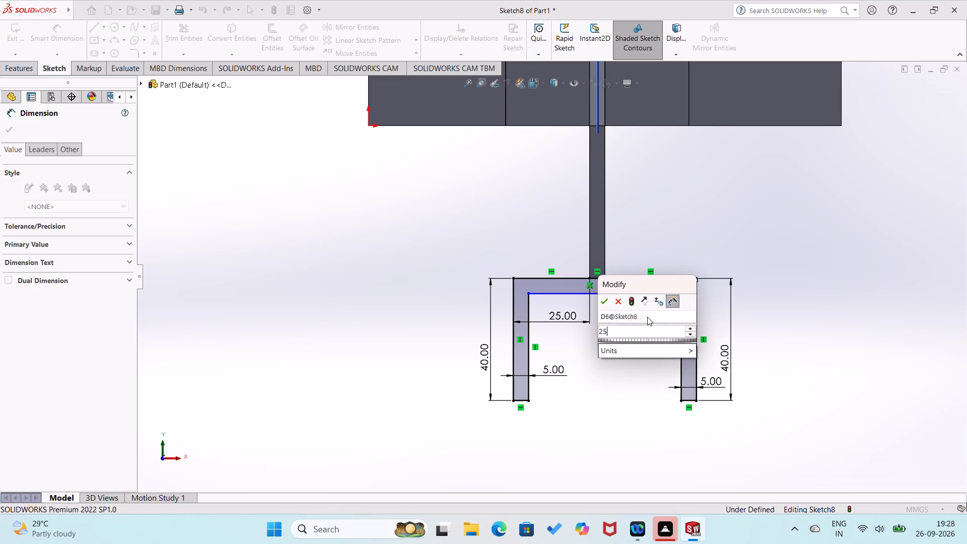
{"action": "key", "text": "Return"}
{"action": "left_click", "coordinate": [642, 351]}
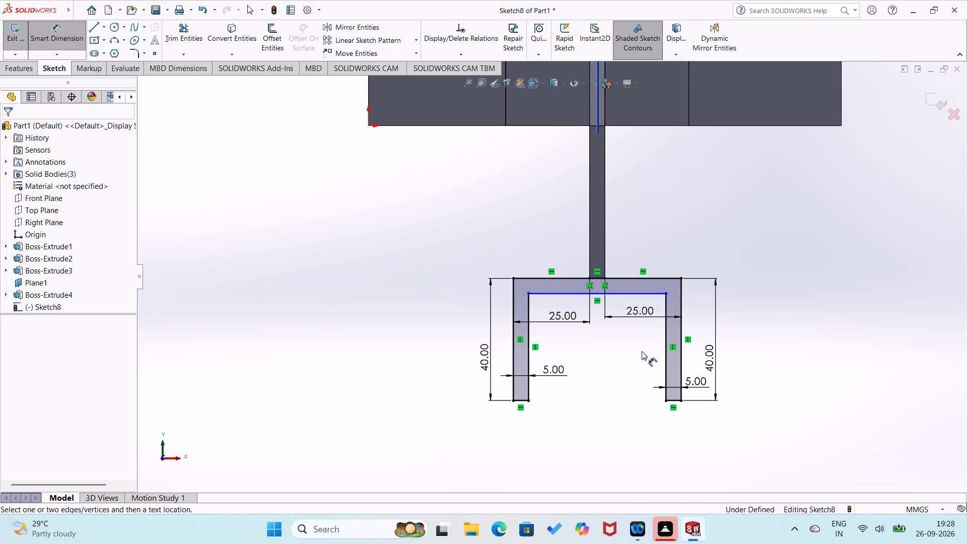
{"action": "left_click", "coordinate": [629, 369]}
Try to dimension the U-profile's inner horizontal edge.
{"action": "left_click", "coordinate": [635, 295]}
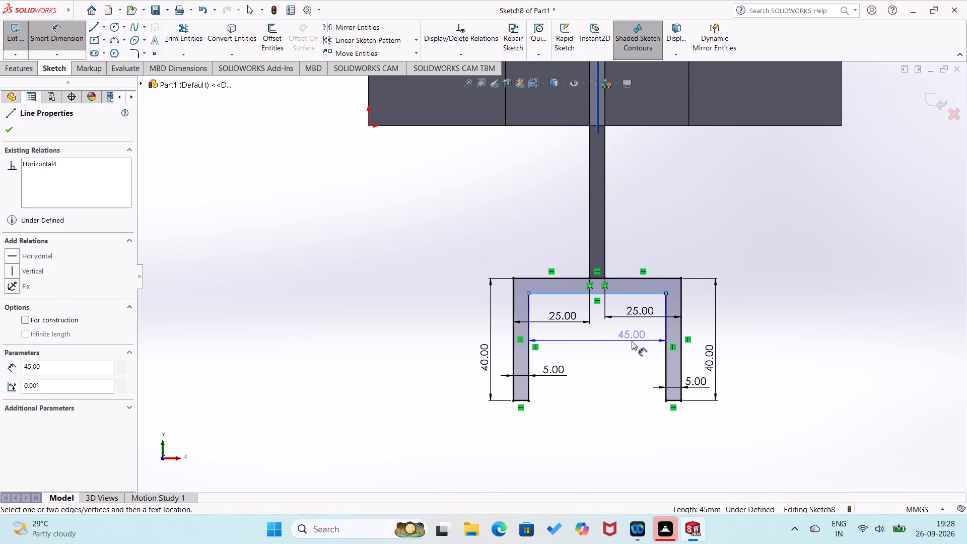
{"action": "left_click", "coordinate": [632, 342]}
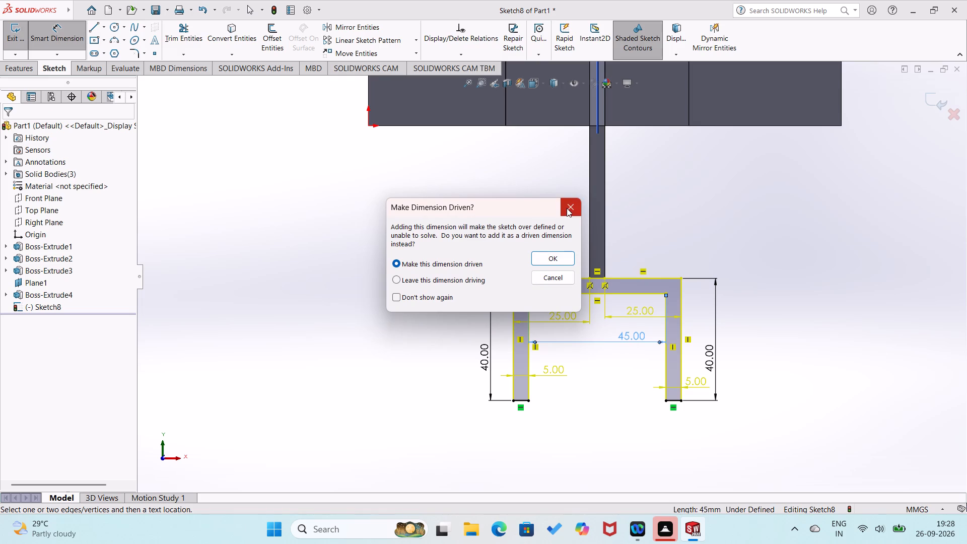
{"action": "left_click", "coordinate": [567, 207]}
Set the dimensions of the top lines on both sides of the rib to 22.5 mm each.
{"action": "double_click", "coordinate": [558, 313]}
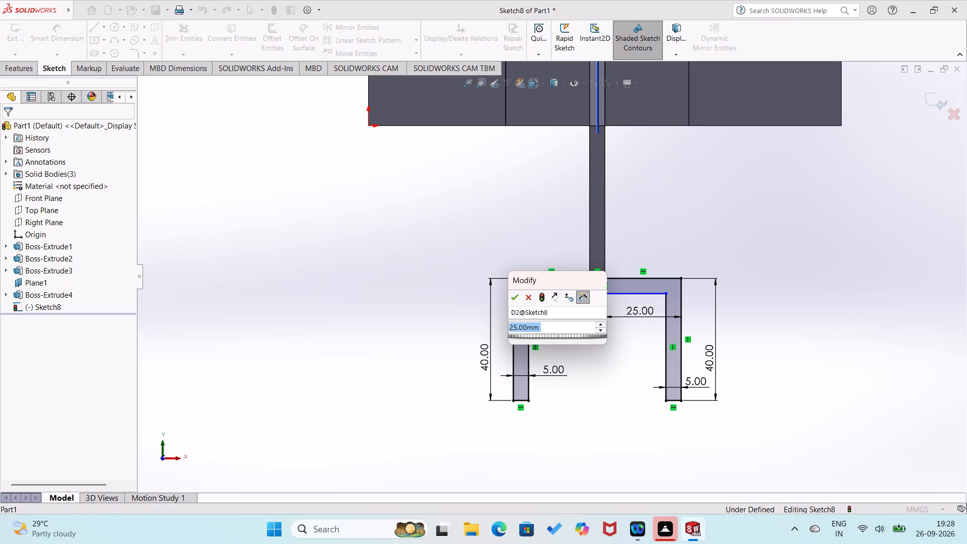
{"action": "type", "text": "22.5"}
{"action": "key", "text": "Return"}
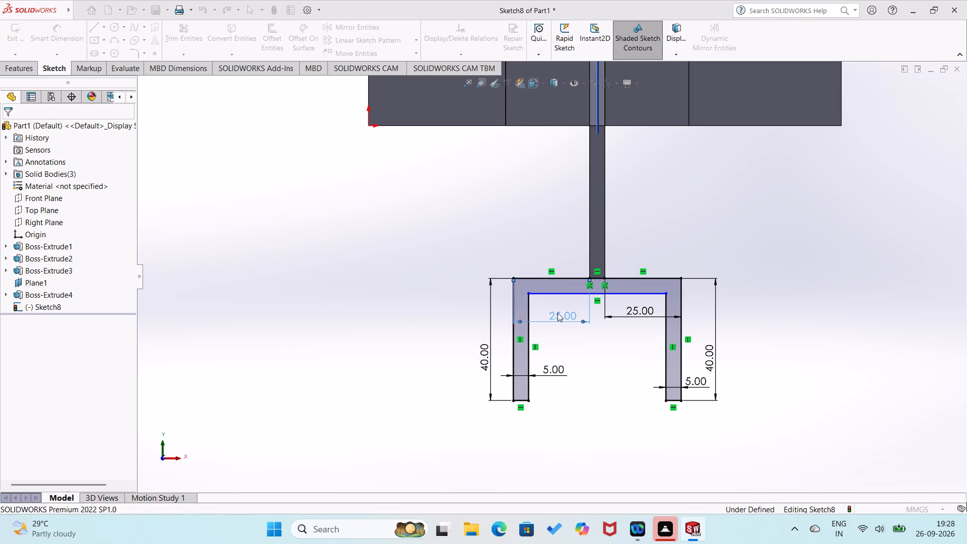
{"action": "double_click", "coordinate": [636, 312]}
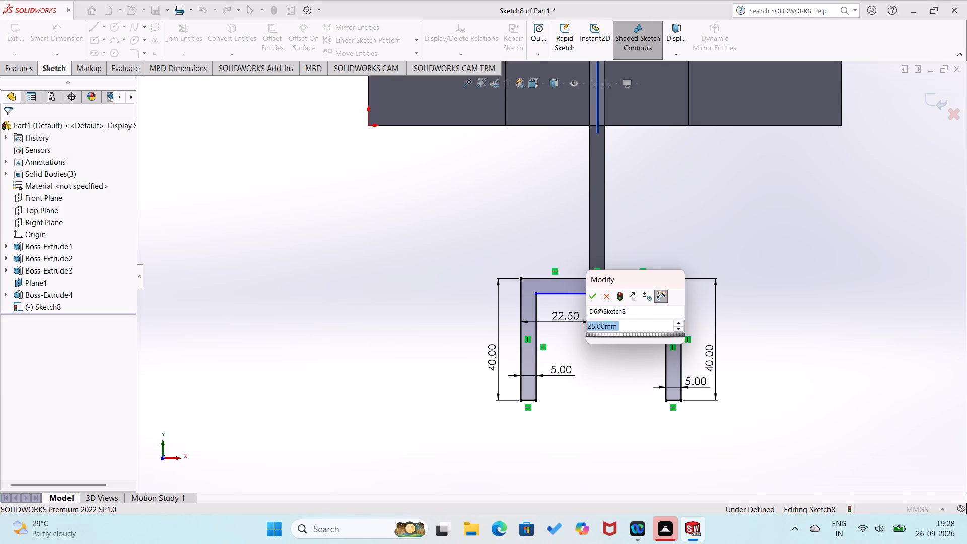
{"action": "type", "text": "22.5"}
{"action": "key", "text": "Return"}
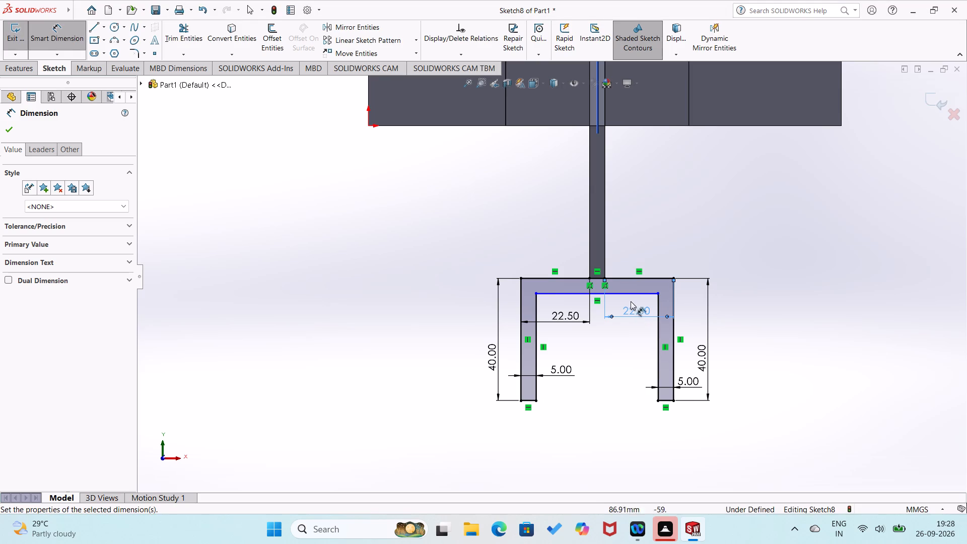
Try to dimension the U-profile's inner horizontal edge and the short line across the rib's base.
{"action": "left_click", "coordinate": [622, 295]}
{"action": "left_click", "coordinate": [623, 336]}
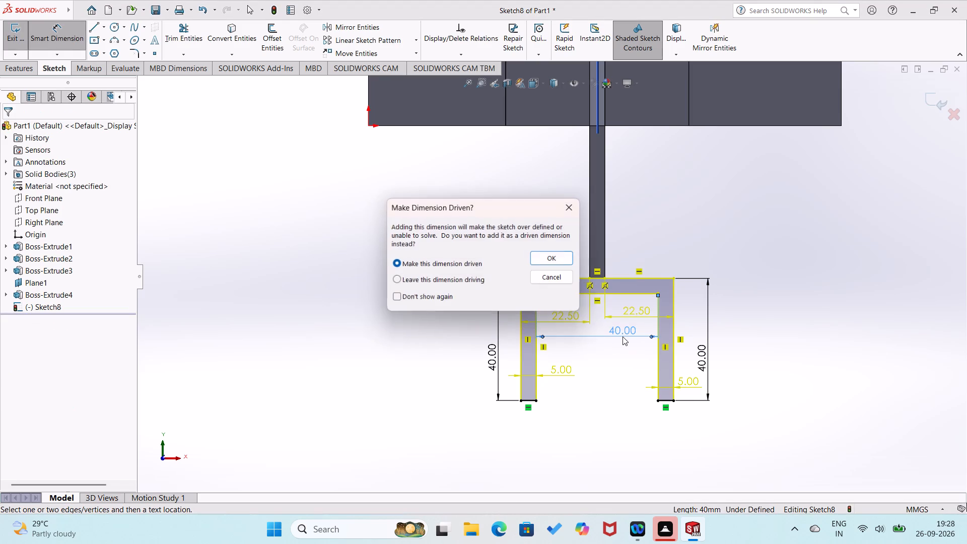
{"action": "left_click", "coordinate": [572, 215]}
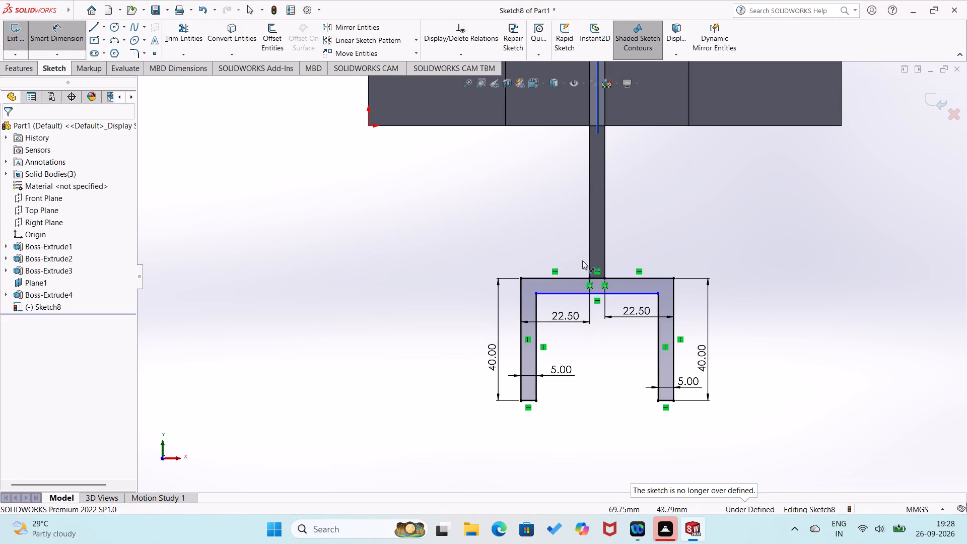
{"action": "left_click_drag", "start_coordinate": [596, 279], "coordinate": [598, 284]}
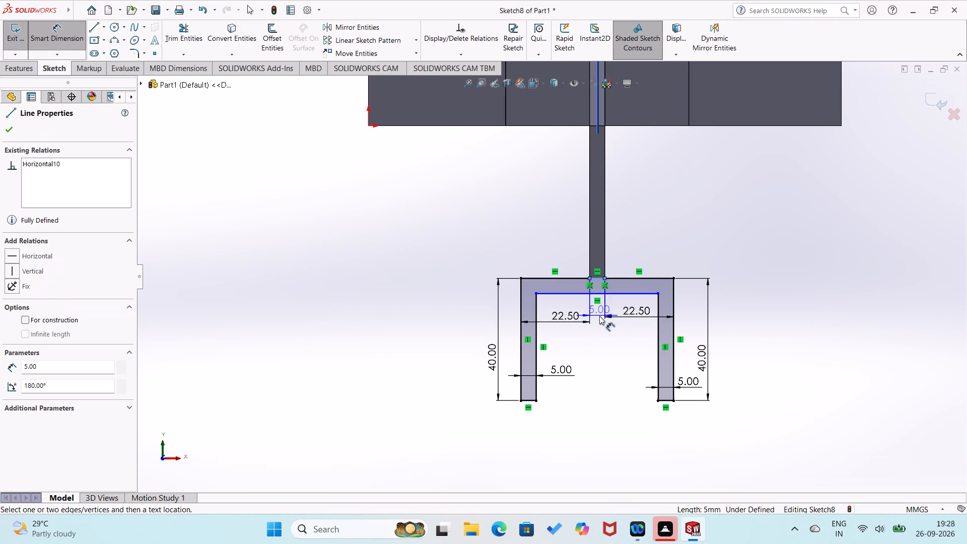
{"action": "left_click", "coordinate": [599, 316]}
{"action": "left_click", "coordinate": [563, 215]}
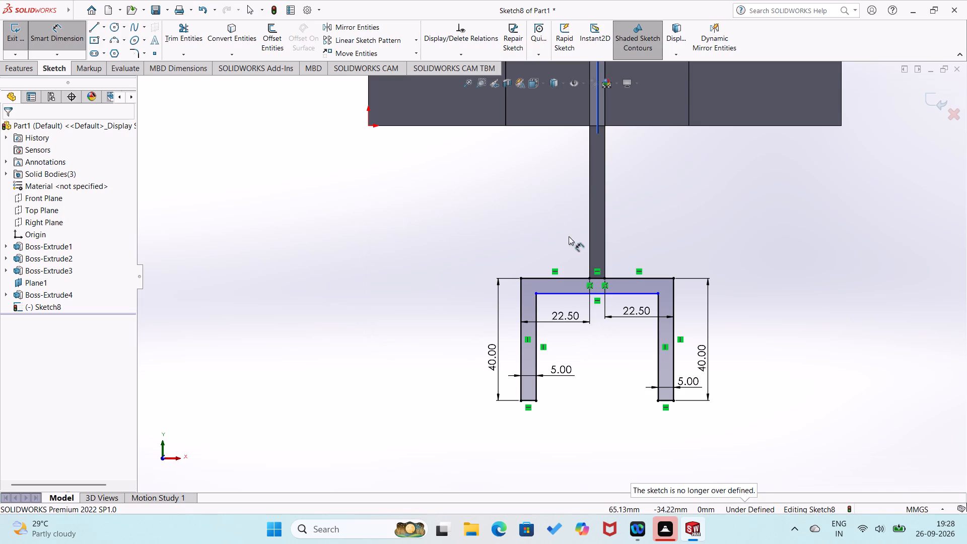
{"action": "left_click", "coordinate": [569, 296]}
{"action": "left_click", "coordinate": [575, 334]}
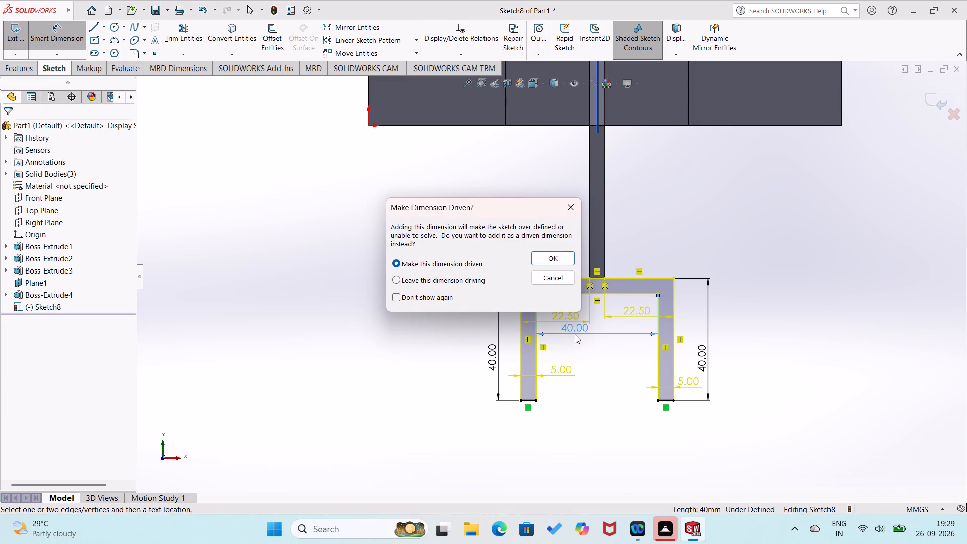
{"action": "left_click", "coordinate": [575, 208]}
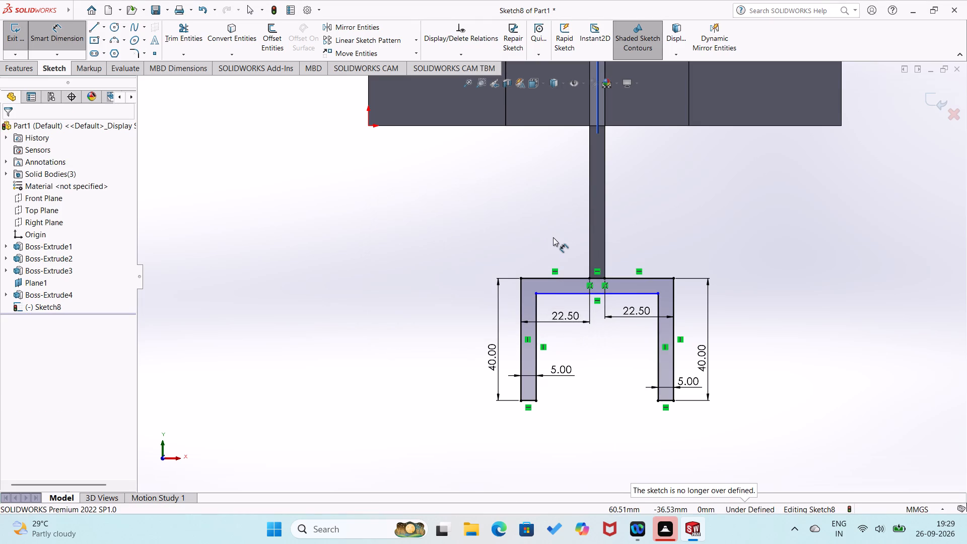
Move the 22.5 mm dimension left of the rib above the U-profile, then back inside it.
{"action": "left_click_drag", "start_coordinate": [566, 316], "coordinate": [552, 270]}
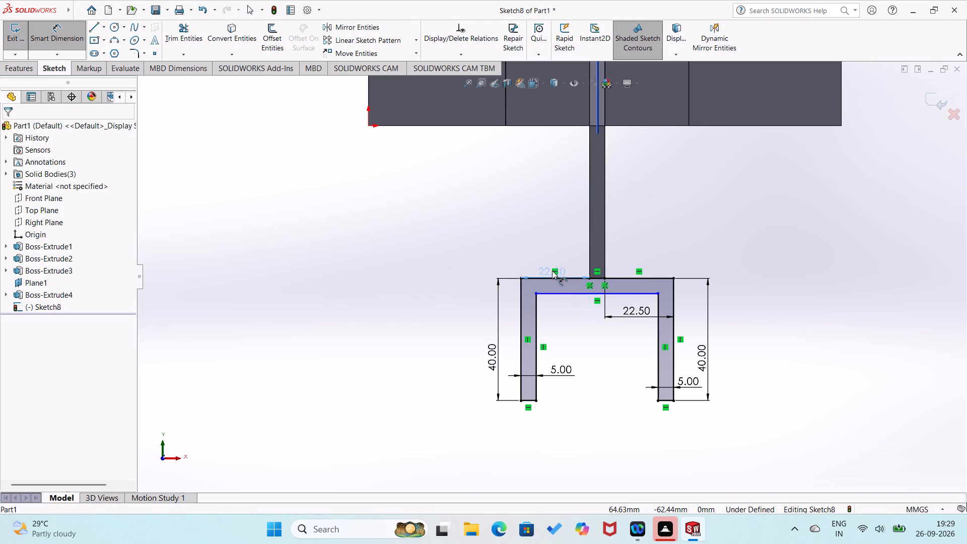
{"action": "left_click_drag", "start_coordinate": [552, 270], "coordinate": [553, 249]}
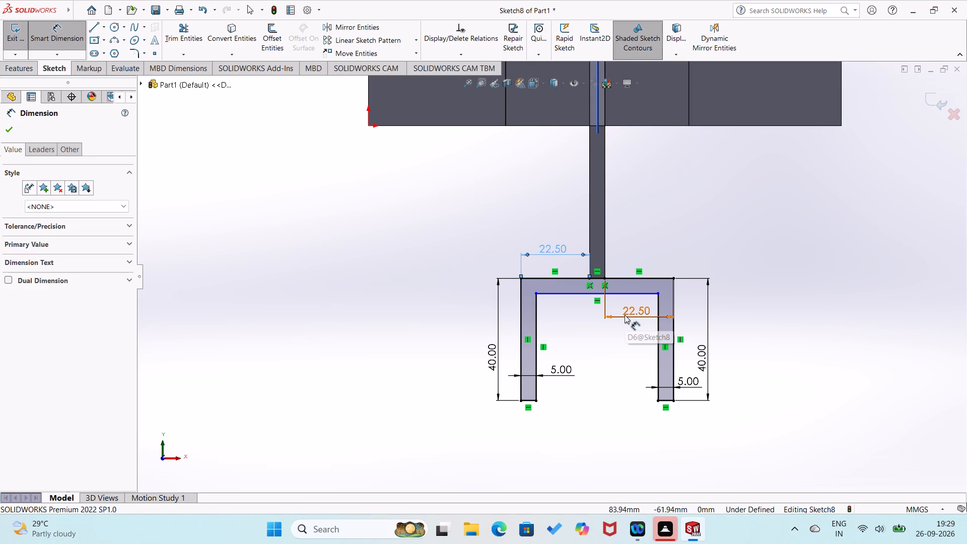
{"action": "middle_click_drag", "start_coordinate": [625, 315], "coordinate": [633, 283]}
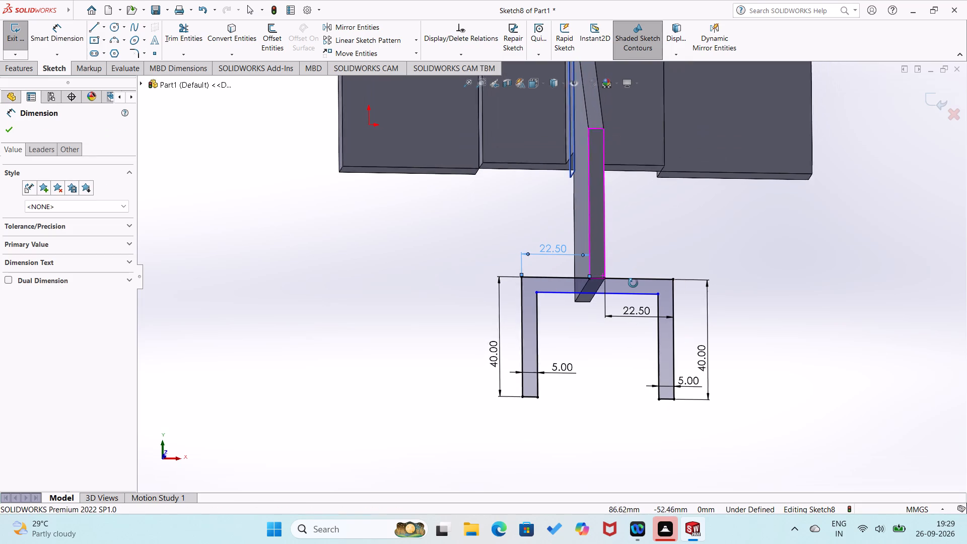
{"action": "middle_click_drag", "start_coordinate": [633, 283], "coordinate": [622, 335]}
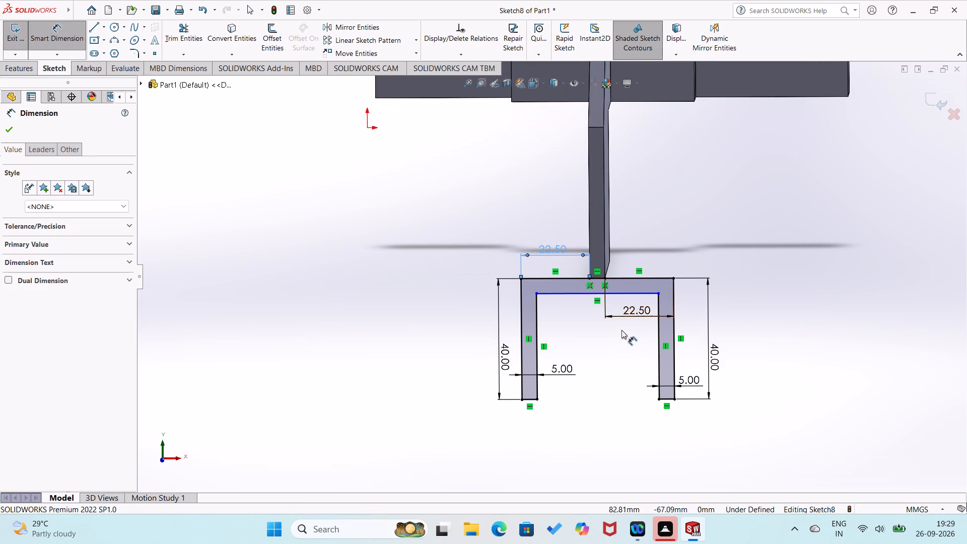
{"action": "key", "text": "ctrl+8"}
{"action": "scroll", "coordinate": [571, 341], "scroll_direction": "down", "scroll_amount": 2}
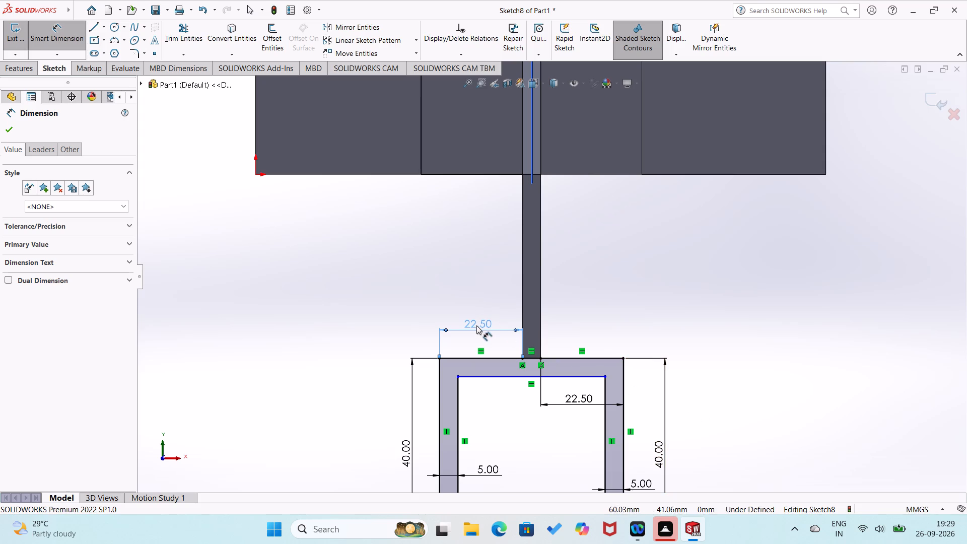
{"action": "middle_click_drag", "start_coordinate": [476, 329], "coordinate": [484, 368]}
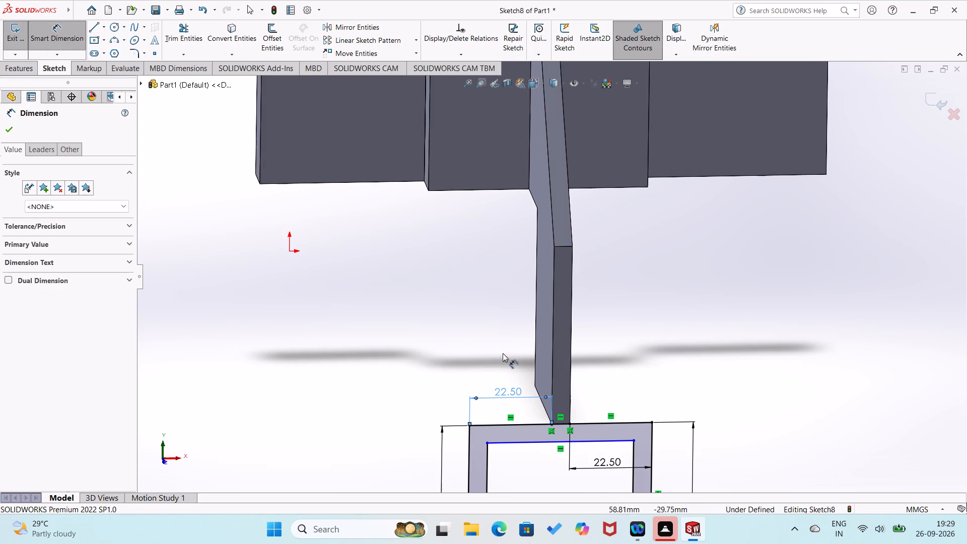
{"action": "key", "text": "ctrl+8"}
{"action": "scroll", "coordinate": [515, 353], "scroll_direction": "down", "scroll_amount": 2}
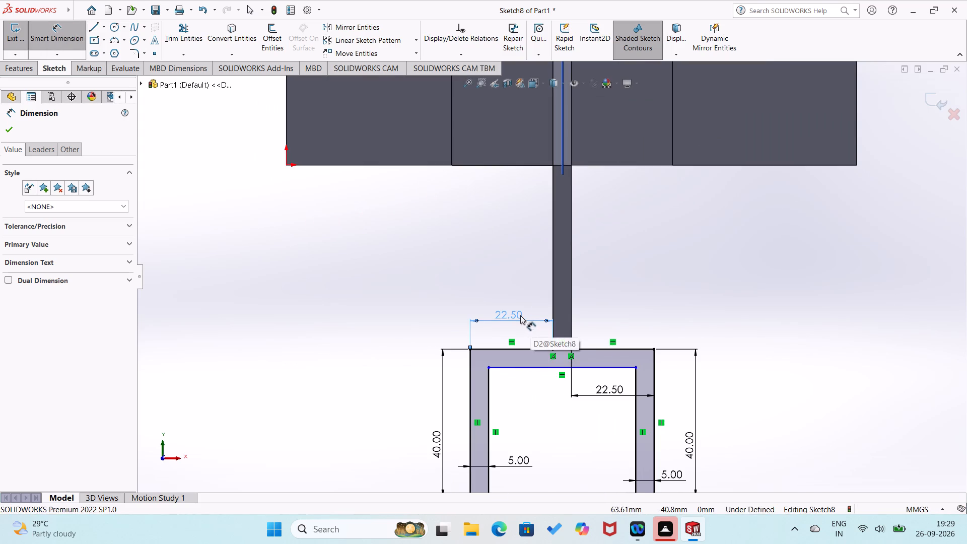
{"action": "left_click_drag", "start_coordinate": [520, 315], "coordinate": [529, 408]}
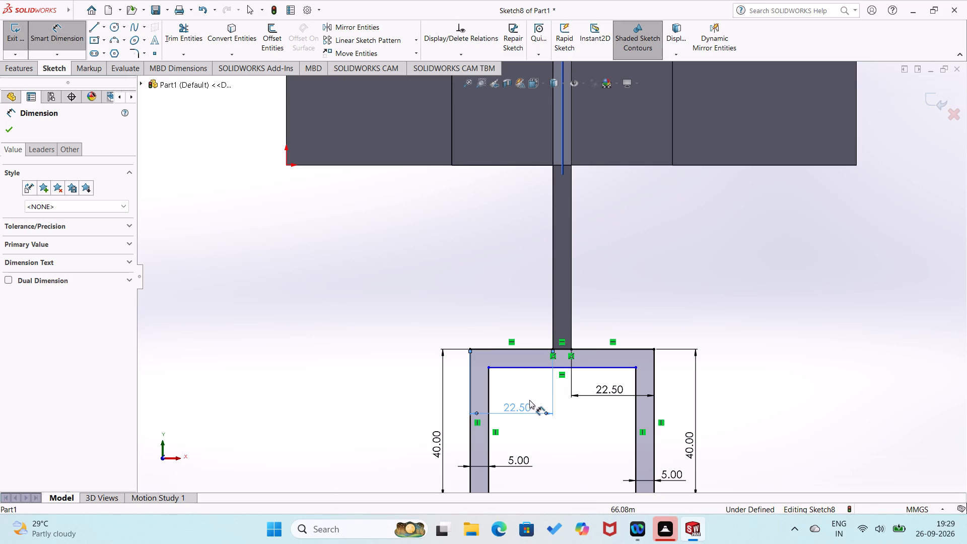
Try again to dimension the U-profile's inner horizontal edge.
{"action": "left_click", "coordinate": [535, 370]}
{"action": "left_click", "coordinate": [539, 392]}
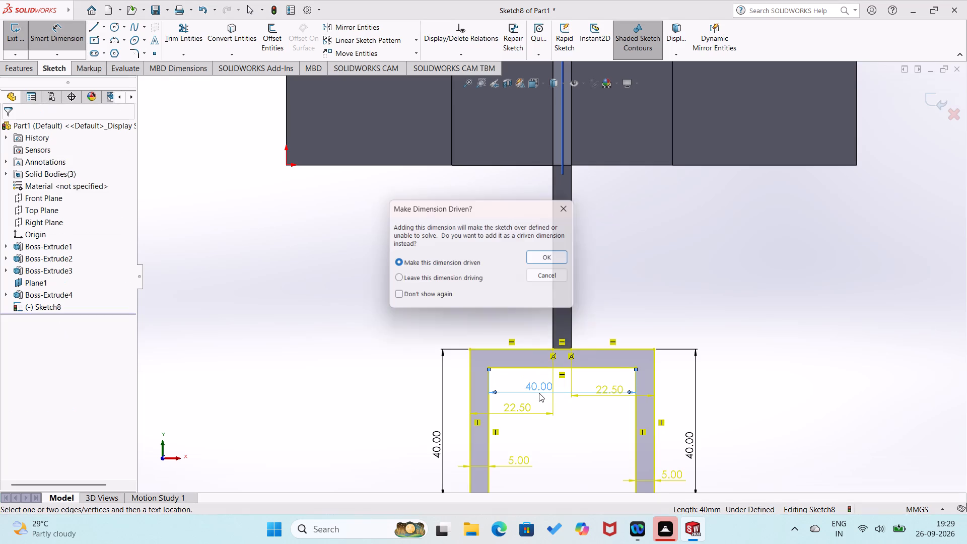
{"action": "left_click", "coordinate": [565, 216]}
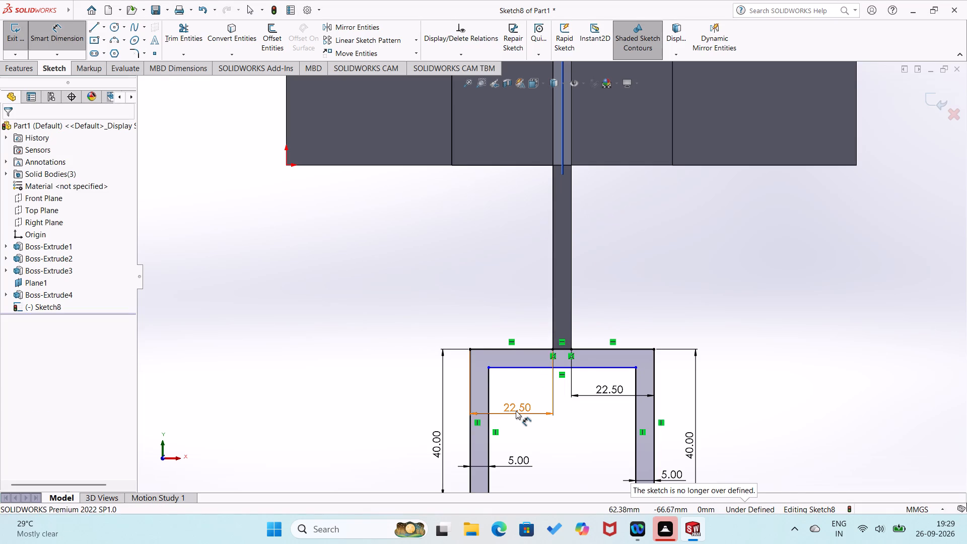
Delete the two 22.5 mm dimensions on the top lines beside the rib.
{"action": "left_click", "coordinate": [516, 411]}
{"action": "key", "text": "Delete"}
{"action": "left_click", "coordinate": [609, 392]}
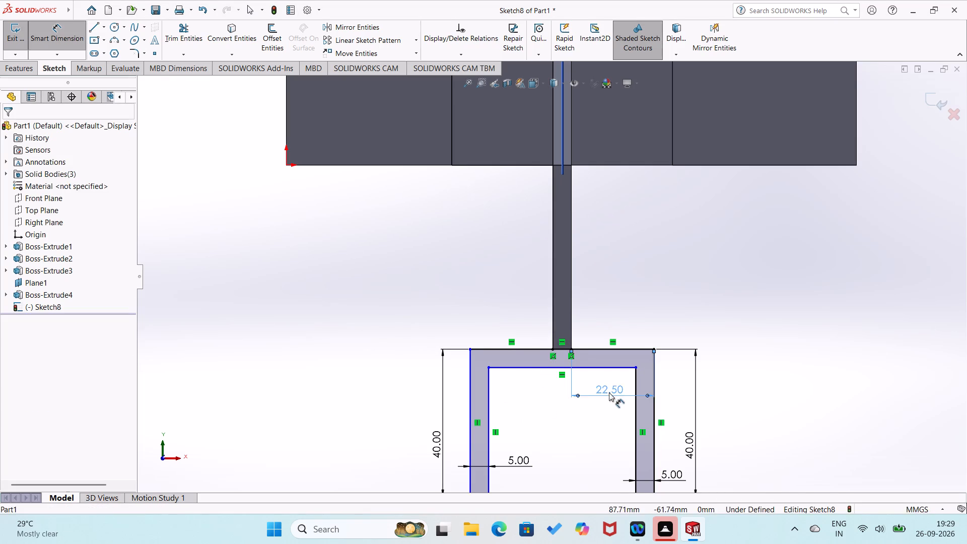
{"action": "key", "text": "Delete"}
Dimension the U-profile's inner horizontal edge at 40 mm.
{"action": "right_click_drag", "start_coordinate": [544, 431], "coordinate": [542, 369]}
{"action": "right_click_drag", "start_coordinate": [605, 394], "coordinate": [631, 286]}
{"action": "left_click", "coordinate": [611, 368]}
{"action": "left_click", "coordinate": [604, 395]}
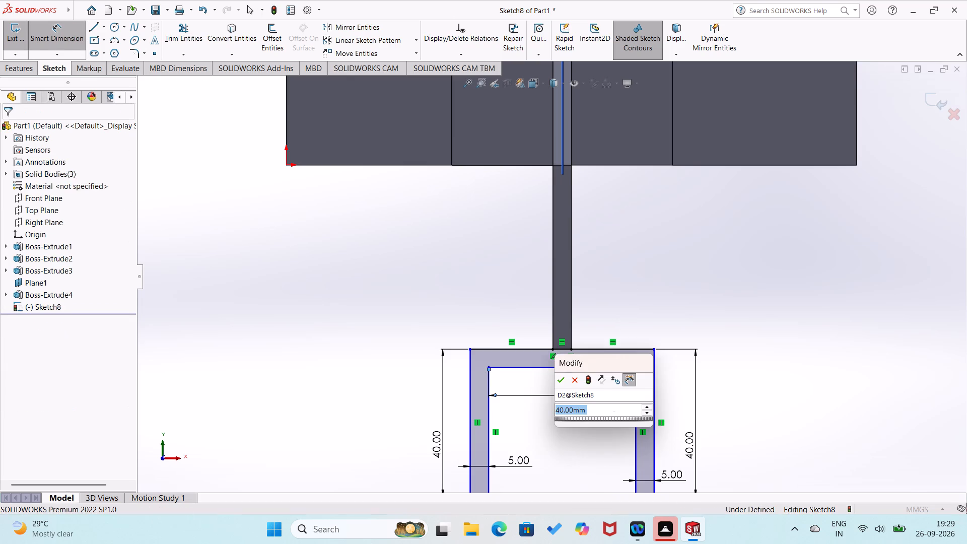
{"action": "left_click", "coordinate": [567, 382]}
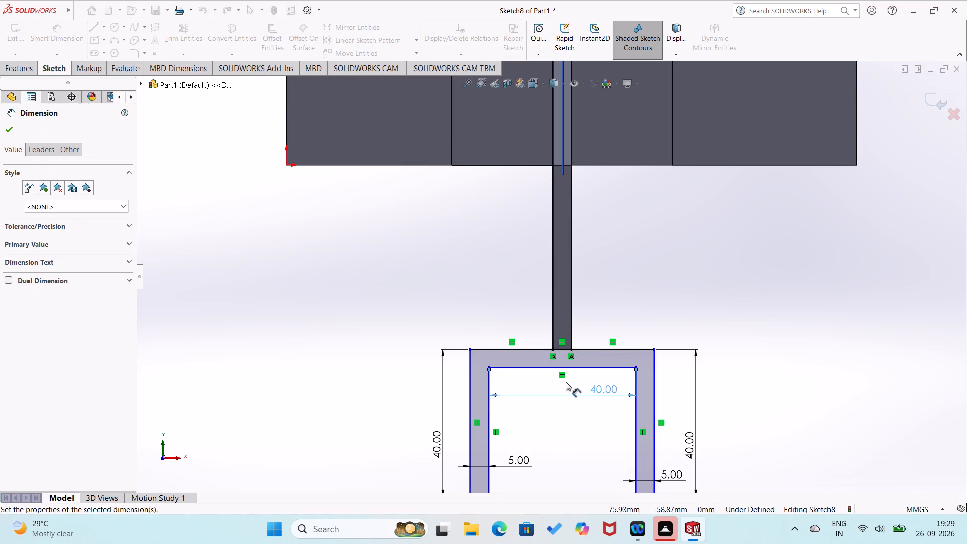
Dimension the U-profile's top line on the left side of the rib at 22.5 mm.
{"action": "scroll", "coordinate": [570, 383], "scroll_direction": "up", "scroll_amount": 1}
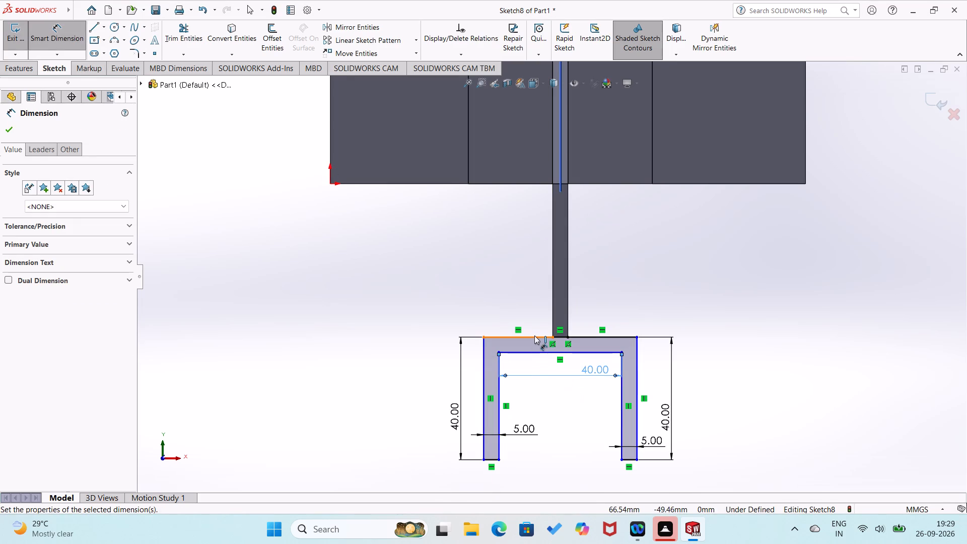
{"action": "left_click", "coordinate": [534, 335]}
{"action": "left_click", "coordinate": [534, 373]}
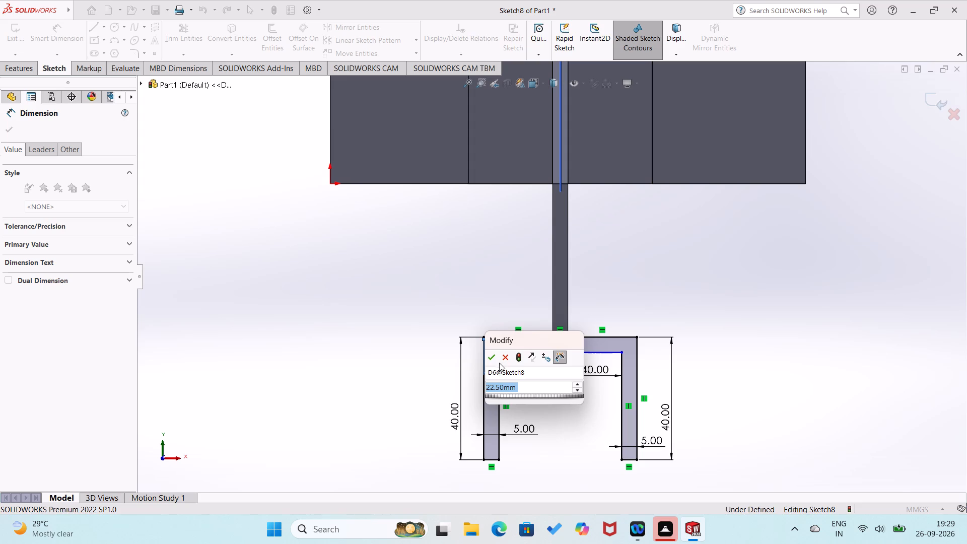
{"action": "left_click", "coordinate": [498, 361]}
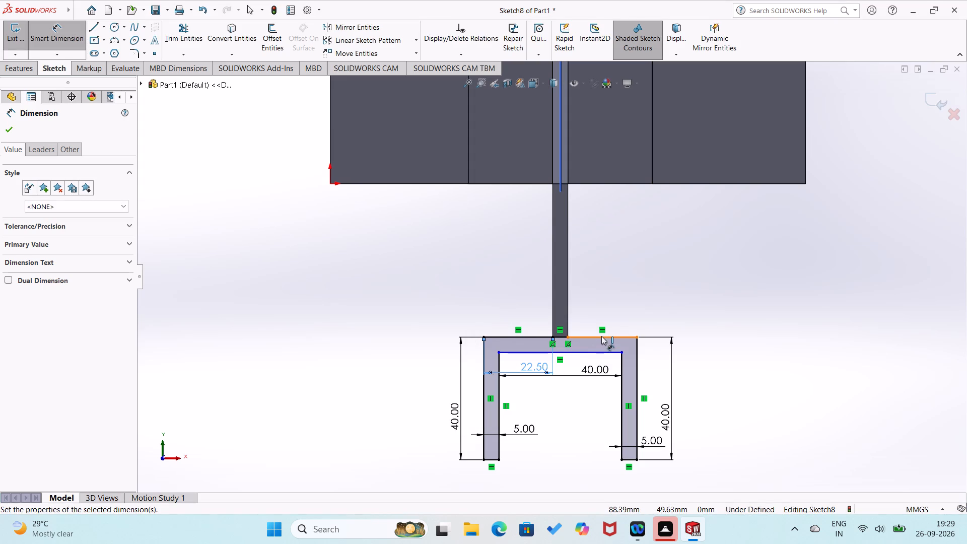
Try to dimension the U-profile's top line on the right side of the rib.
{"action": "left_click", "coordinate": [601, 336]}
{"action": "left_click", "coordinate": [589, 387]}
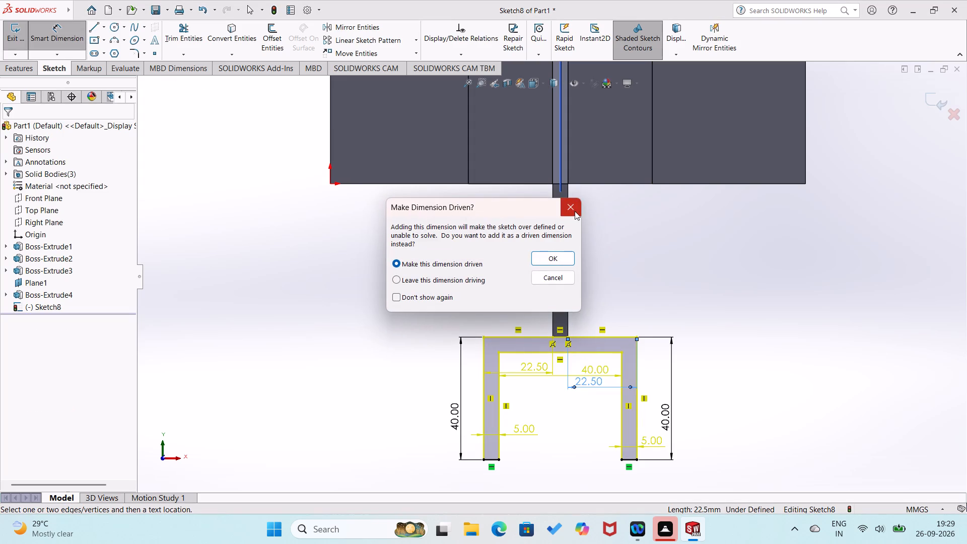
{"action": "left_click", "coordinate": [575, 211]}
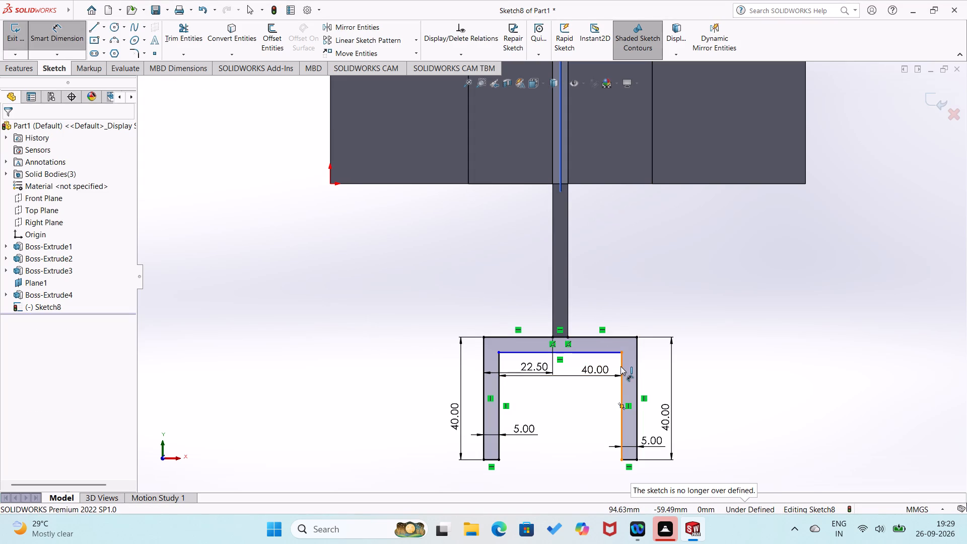
Dimension the distance between the U-profile's inner horizontal edge and its top line at 5 mm.
{"action": "left_click", "coordinate": [600, 354]}
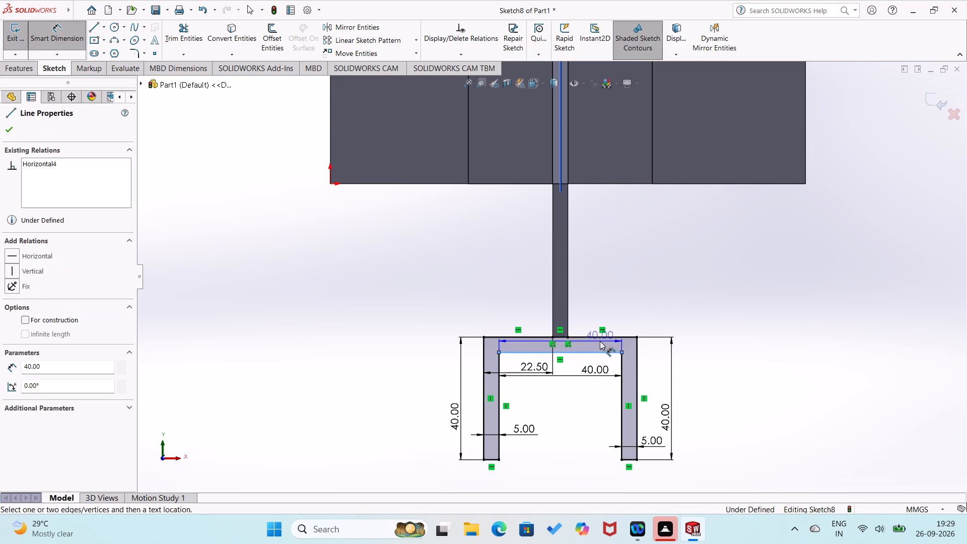
{"action": "left_click", "coordinate": [592, 335]}
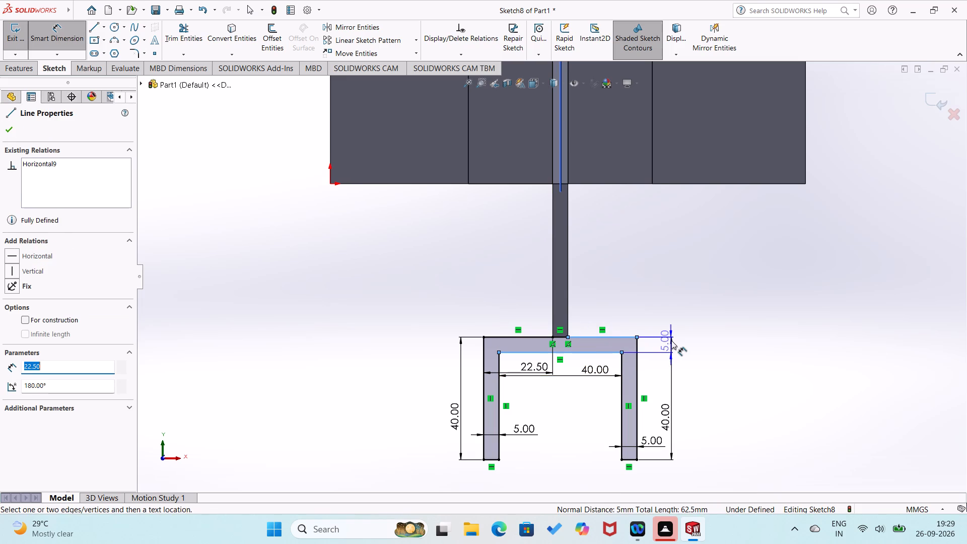
{"action": "left_click", "coordinate": [671, 341]}
{"action": "left_click", "coordinate": [632, 327]}
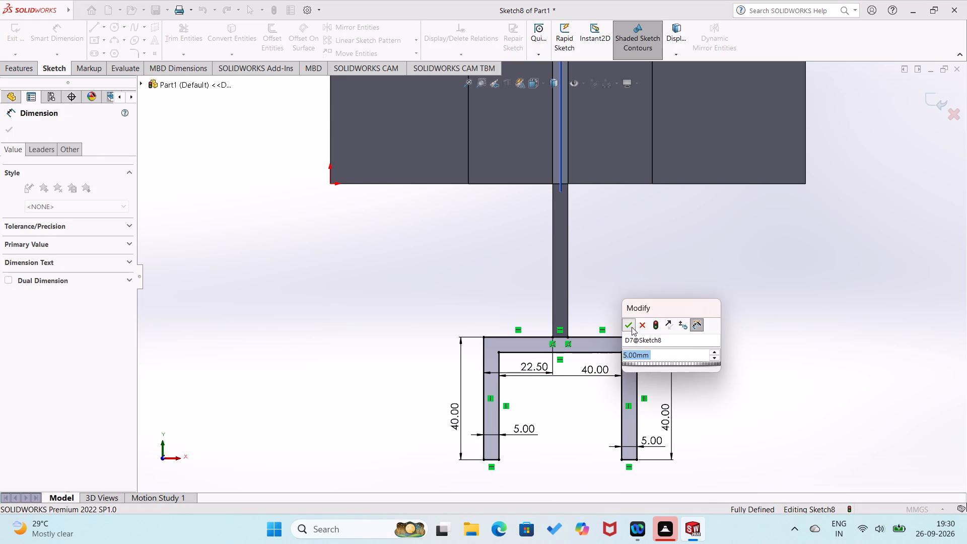
{"action": "left_click", "coordinate": [460, 305]}
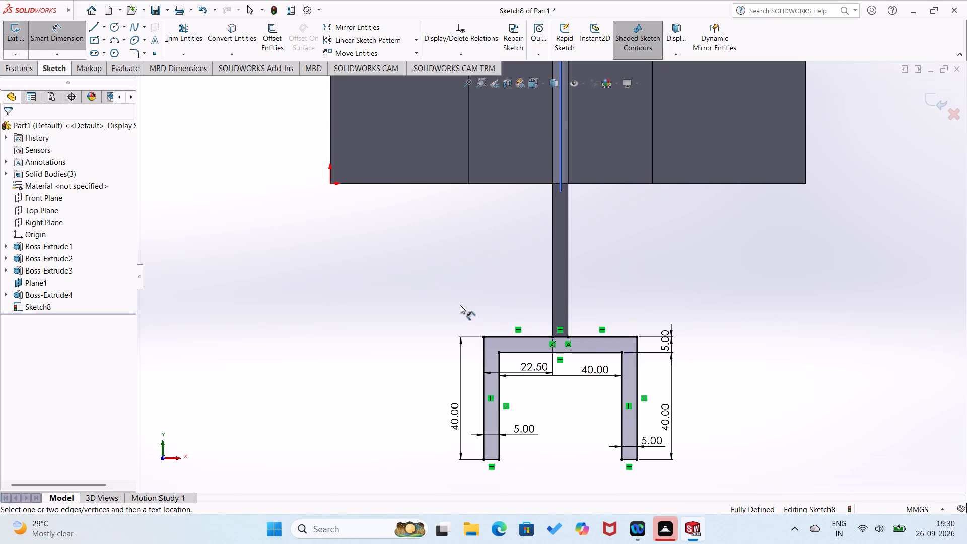
Extrude the U-profile 40 mm Blind in the reversed direction, back underneath the rib, with Merge result on.
{"action": "middle_click_drag", "start_coordinate": [468, 317], "coordinate": [524, 347]}
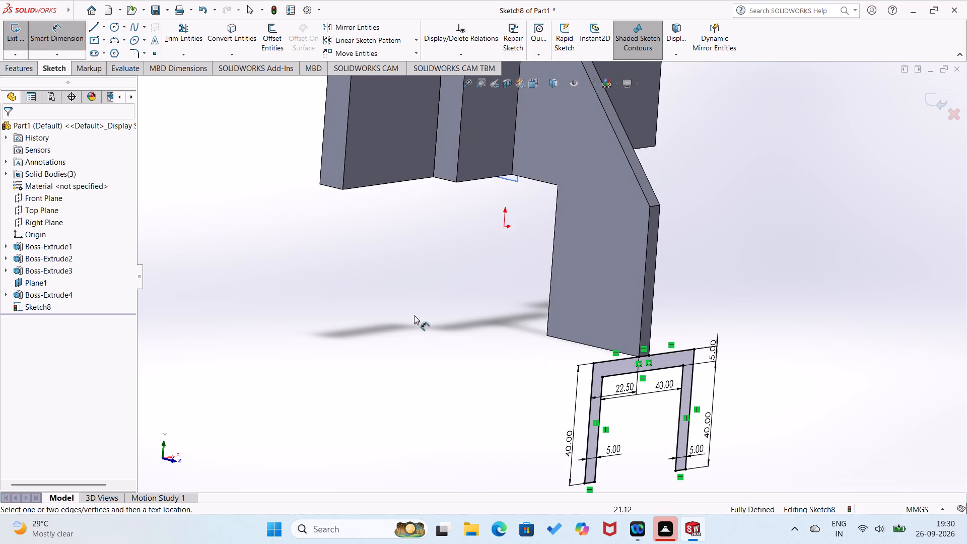
{"action": "left_click", "coordinate": [28, 66]}
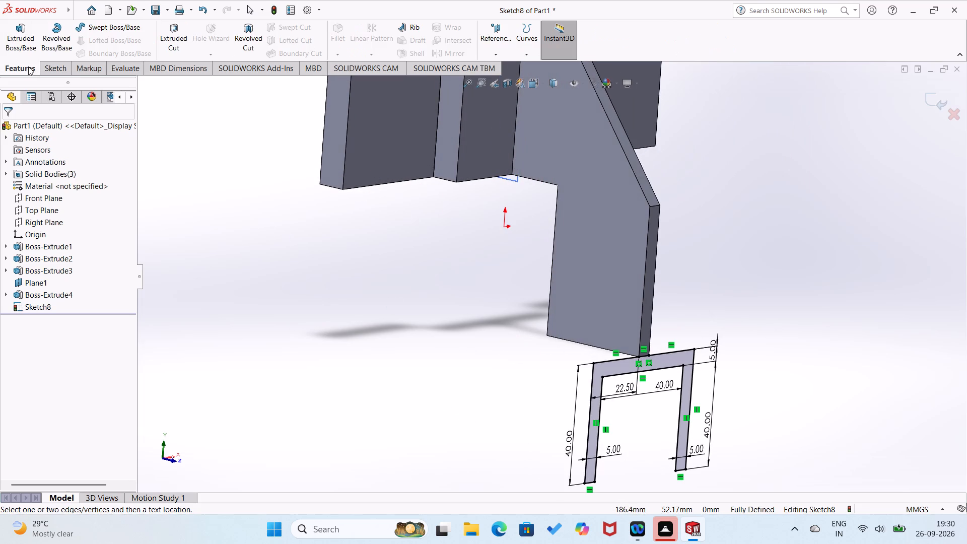
{"action": "left_click", "coordinate": [28, 39]}
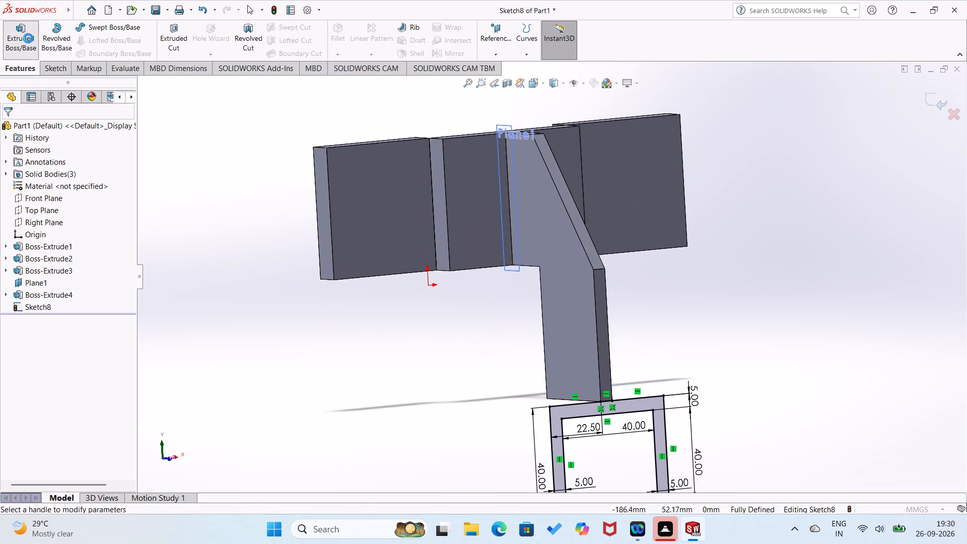
{"action": "scroll", "coordinate": [361, 321], "scroll_direction": "up", "scroll_amount": 2}
{"action": "middle_click_drag", "start_coordinate": [400, 353], "coordinate": [463, 386]}
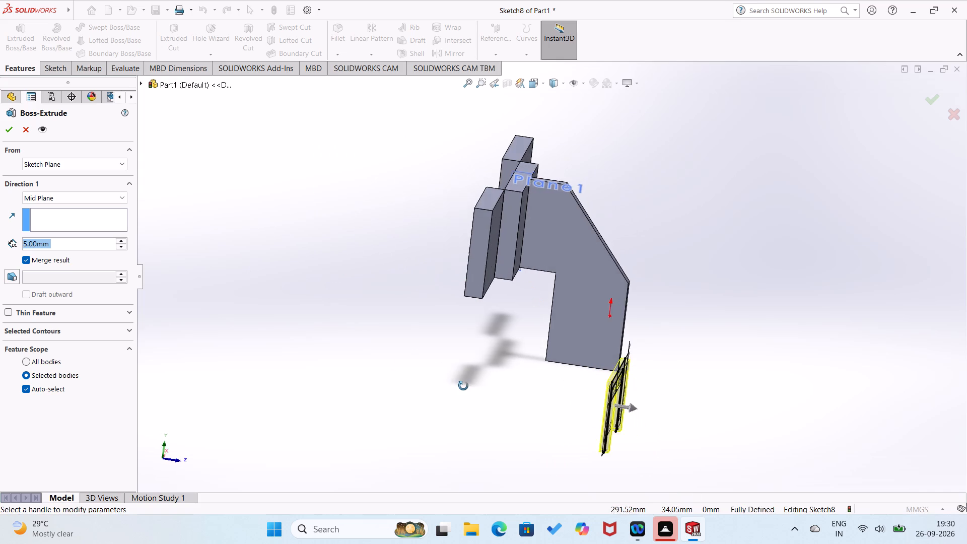
{"action": "middle_click_drag", "start_coordinate": [463, 386], "coordinate": [464, 386]}
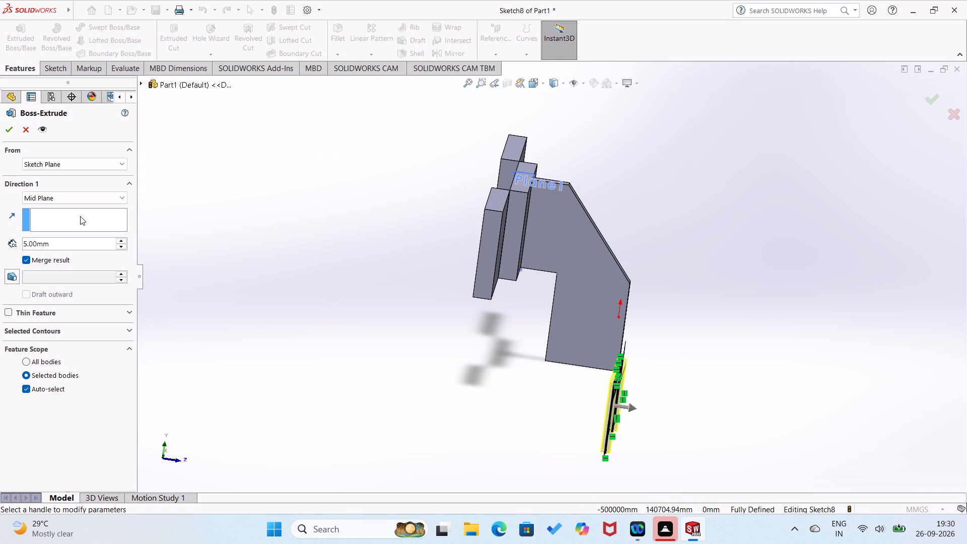
{"action": "left_click", "coordinate": [97, 244]}
{"action": "left_click_drag", "start_coordinate": [86, 243], "coordinate": [14, 248]}
{"action": "type", "text": "40"}
{"action": "key", "text": "Return"}
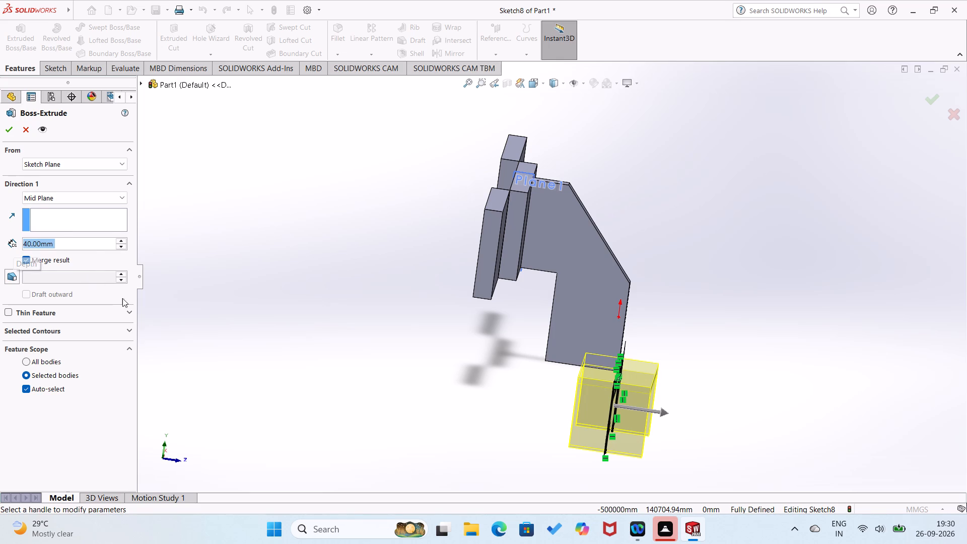
{"action": "left_click", "coordinate": [118, 200]}
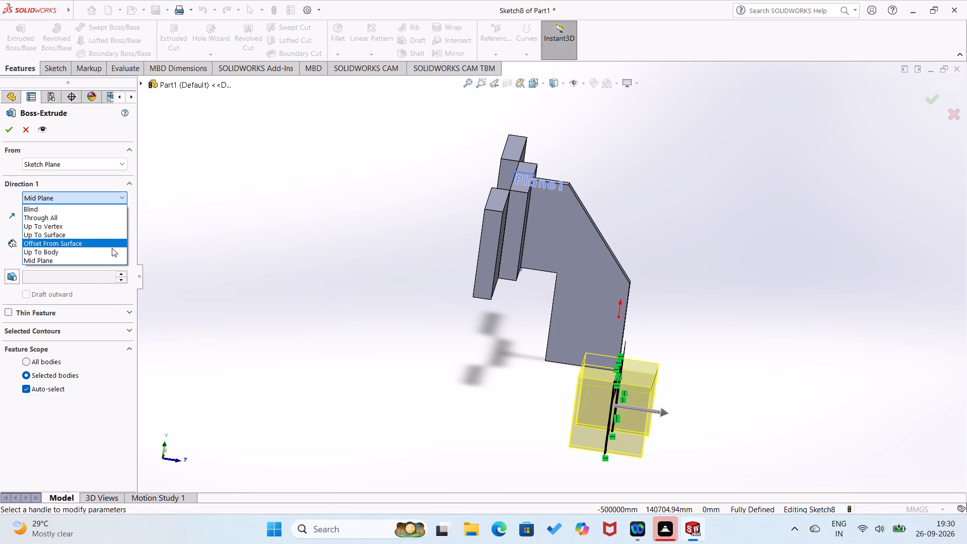
{"action": "left_click", "coordinate": [116, 208]}
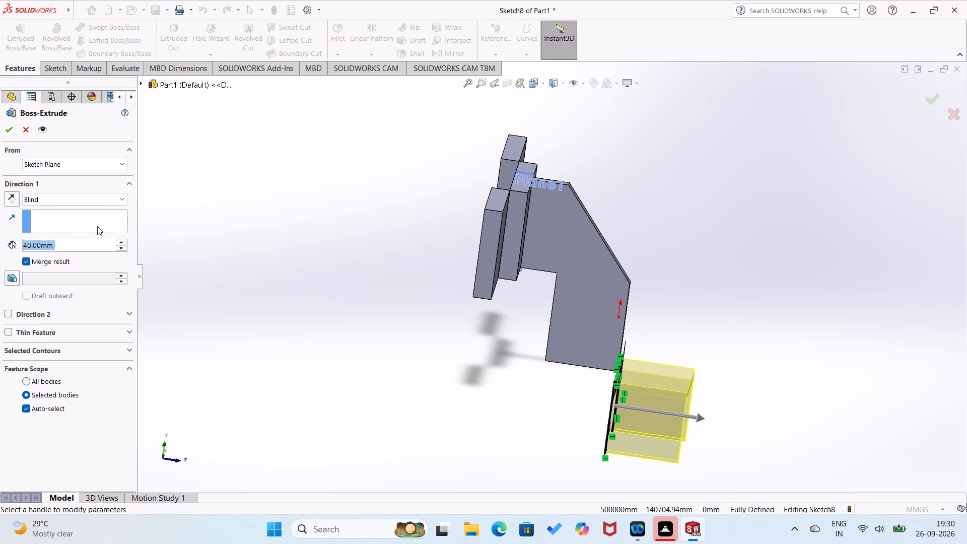
{"action": "left_click", "coordinate": [11, 196]}
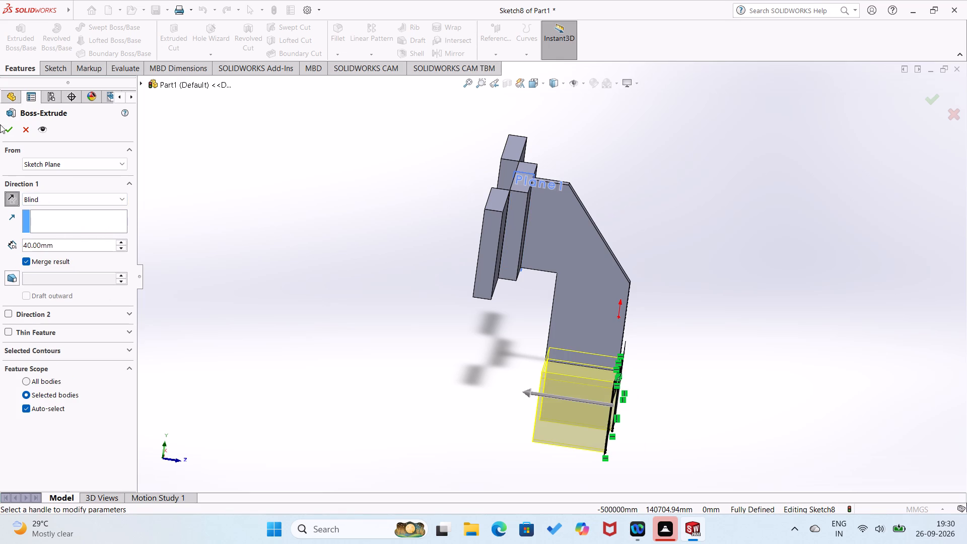
{"action": "middle_click_drag", "start_coordinate": [272, 291], "coordinate": [209, 309]}
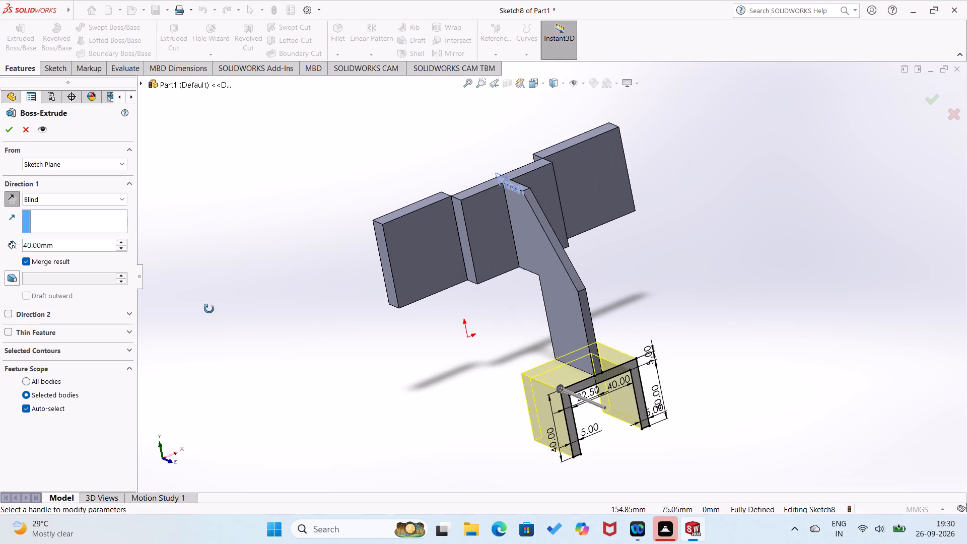
{"action": "middle_click_drag", "start_coordinate": [209, 309], "coordinate": [209, 309]}
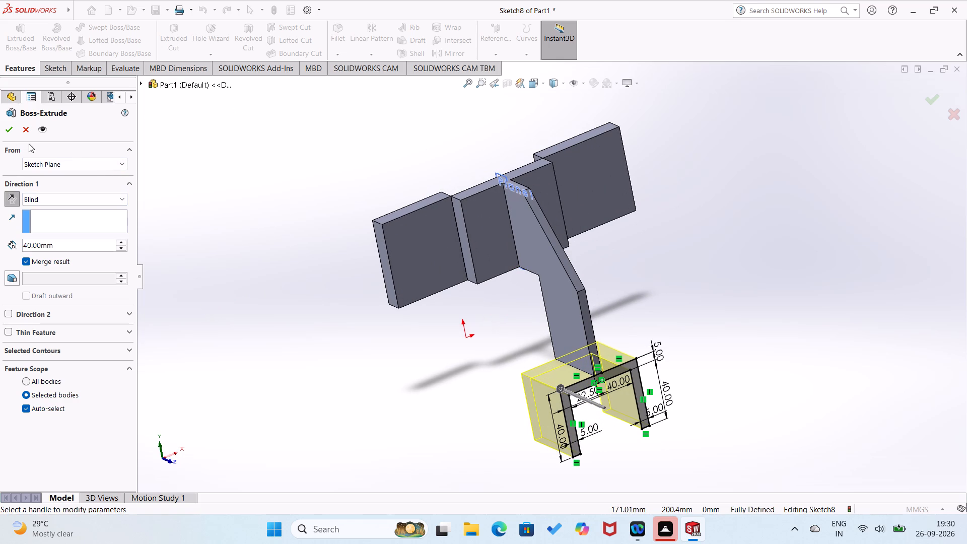
{"action": "left_click", "coordinate": [9, 131]}
{"action": "left_click", "coordinate": [317, 295]}
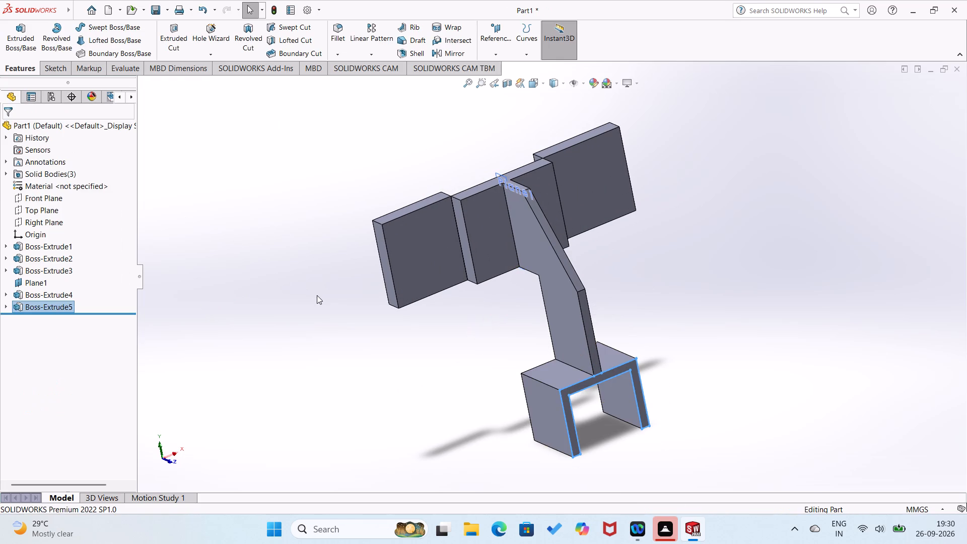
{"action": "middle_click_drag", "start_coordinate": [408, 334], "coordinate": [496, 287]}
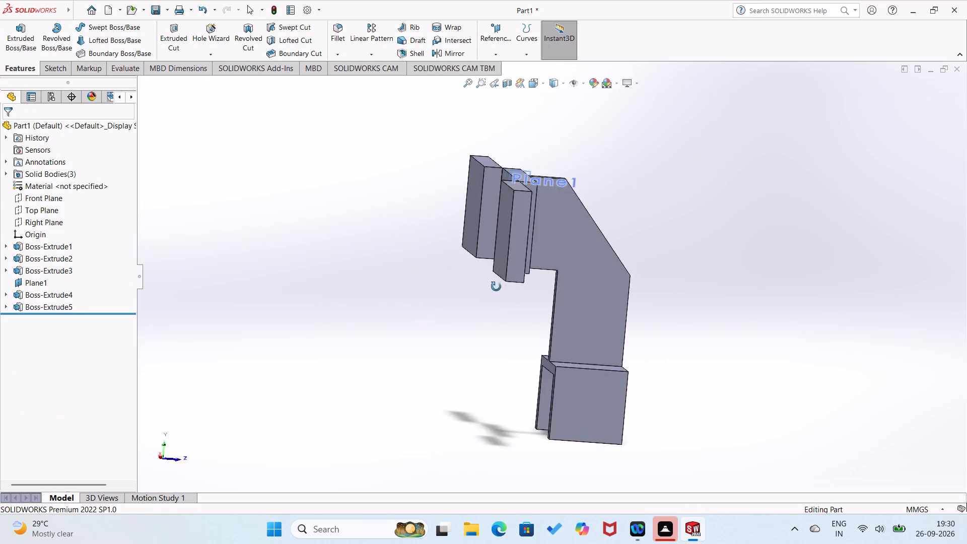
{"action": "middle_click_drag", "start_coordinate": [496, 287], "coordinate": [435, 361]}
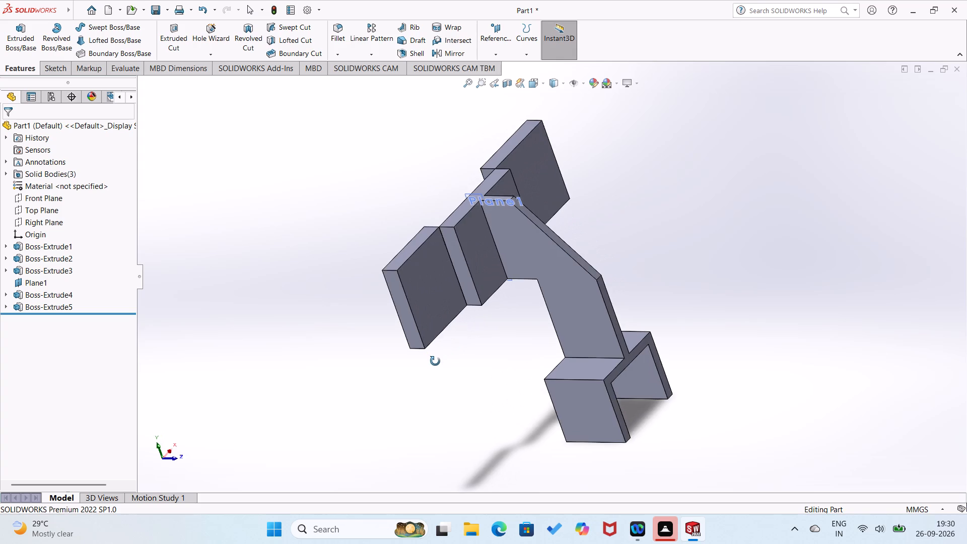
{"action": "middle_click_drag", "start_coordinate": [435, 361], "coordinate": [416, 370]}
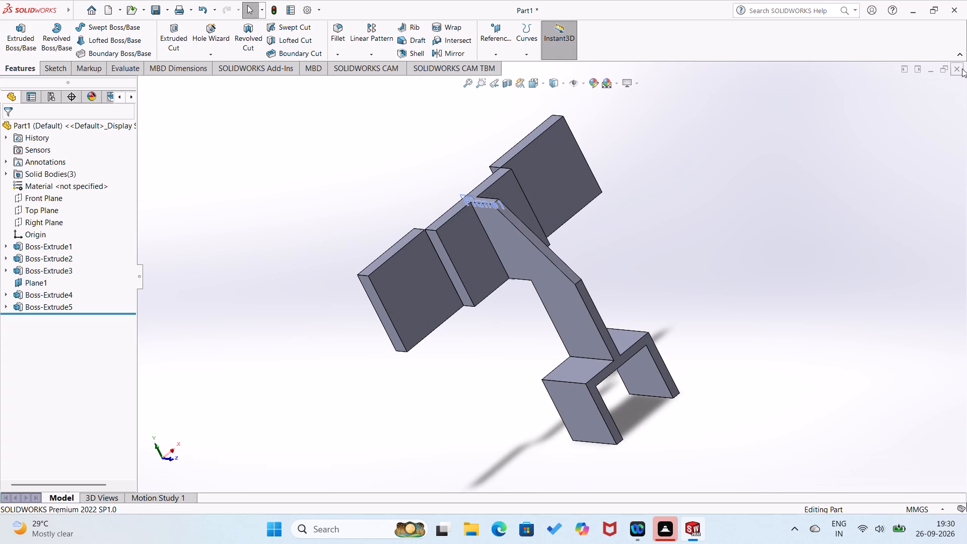
Close the part document without saving its changes.
{"action": "left_click", "coordinate": [962, 69]}
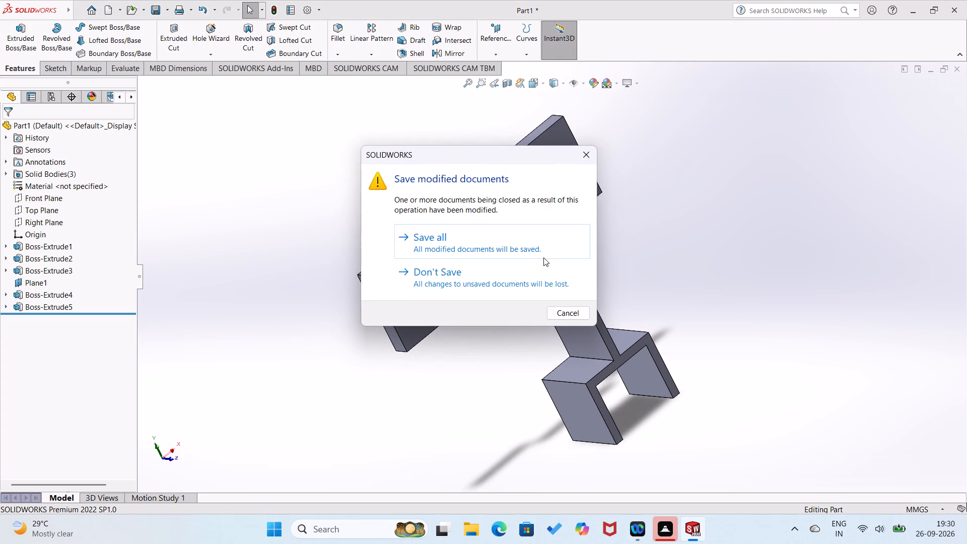
{"action": "left_click", "coordinate": [530, 283]}
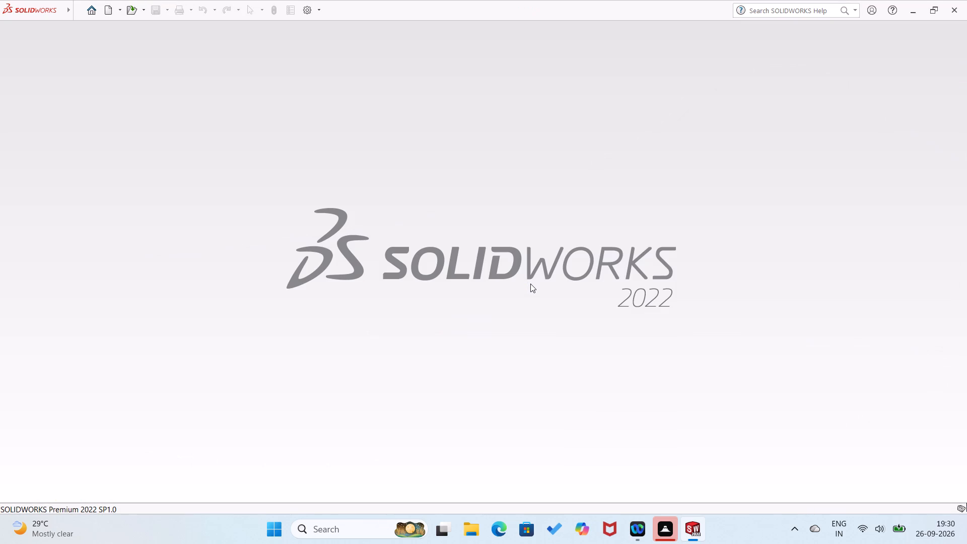
Create a new part document.
{"action": "left_click", "coordinate": [95, 17]}
{"action": "left_click", "coordinate": [258, 148]}
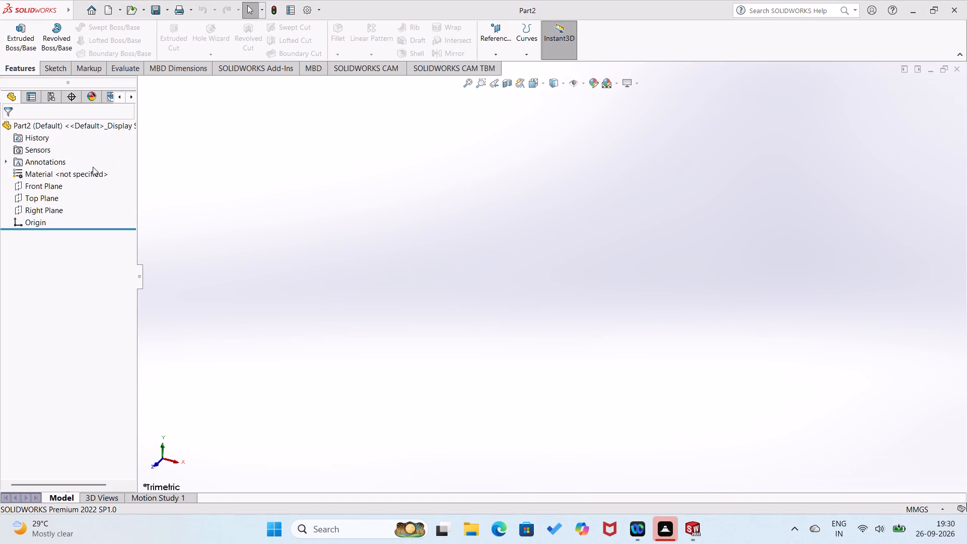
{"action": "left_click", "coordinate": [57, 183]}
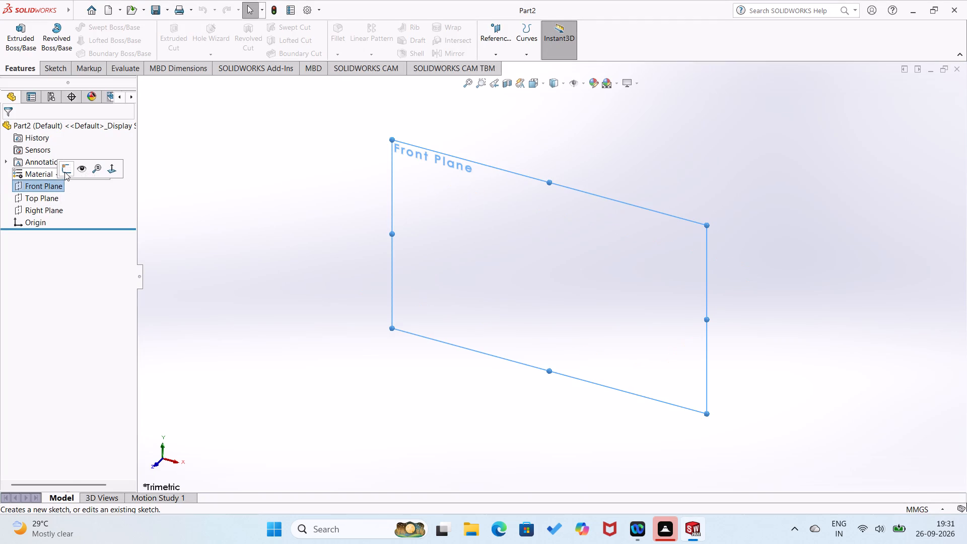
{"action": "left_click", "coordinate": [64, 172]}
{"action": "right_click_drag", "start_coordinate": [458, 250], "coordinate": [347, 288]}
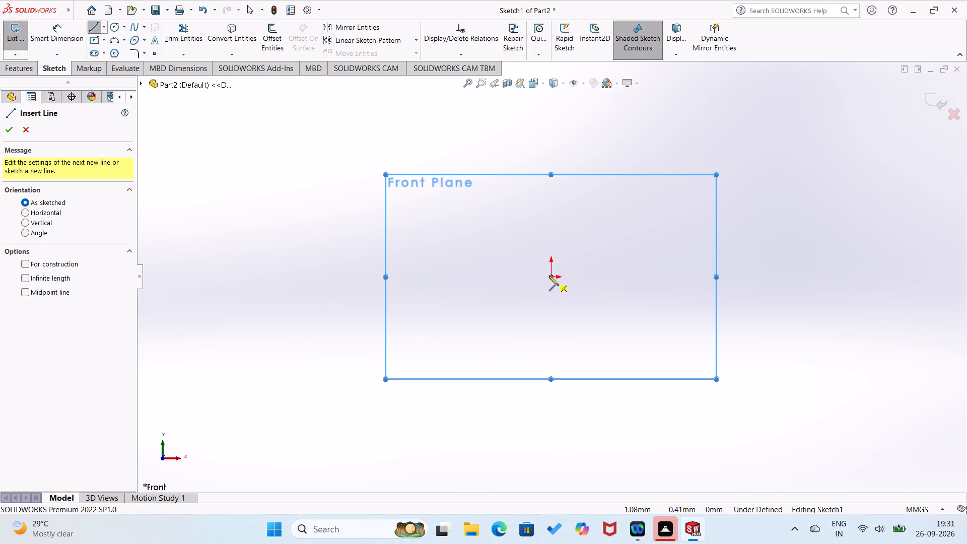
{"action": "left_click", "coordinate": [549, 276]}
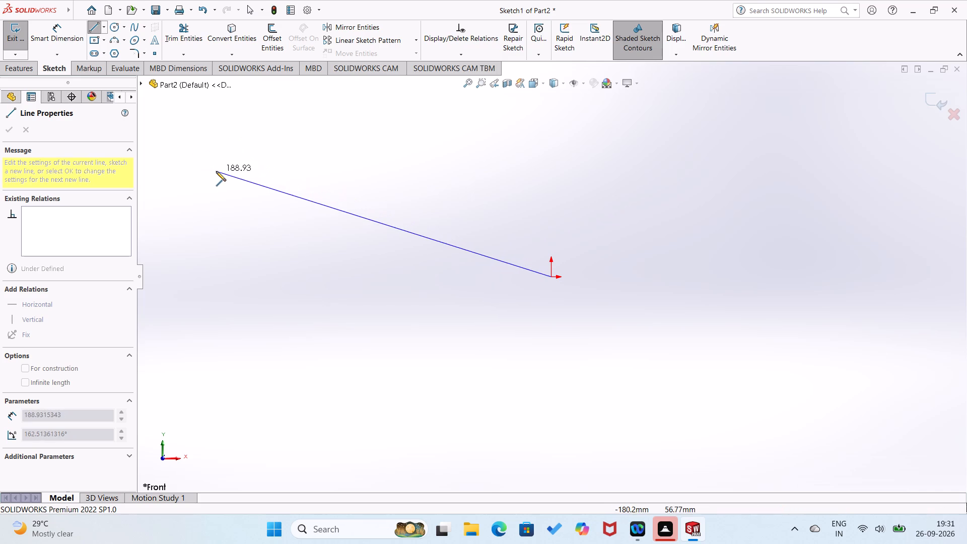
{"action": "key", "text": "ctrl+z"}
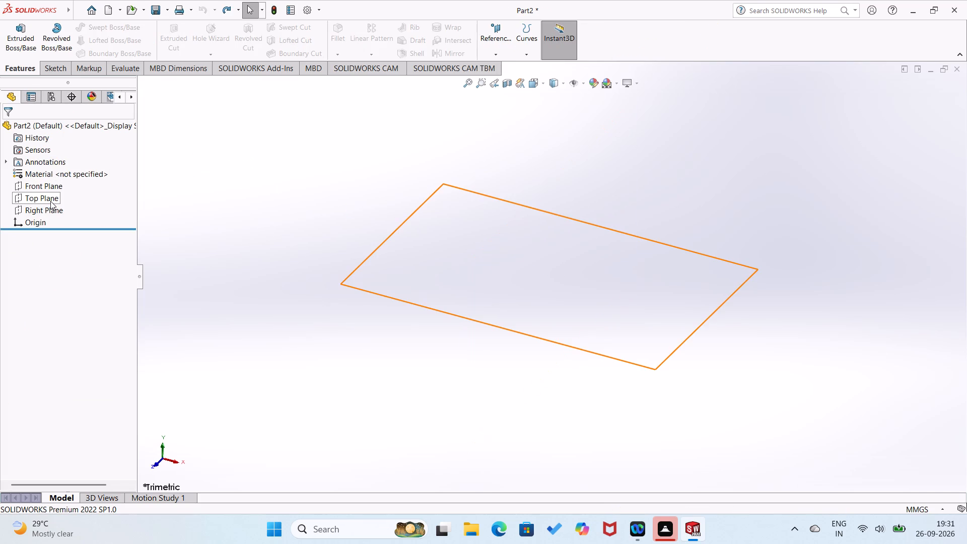
Sketch a closed T-shaped line profile on the Front Plane from the origin, with a flange about 11 mm thick and the stem pointing down.
{"action": "left_click", "coordinate": [53, 190]}
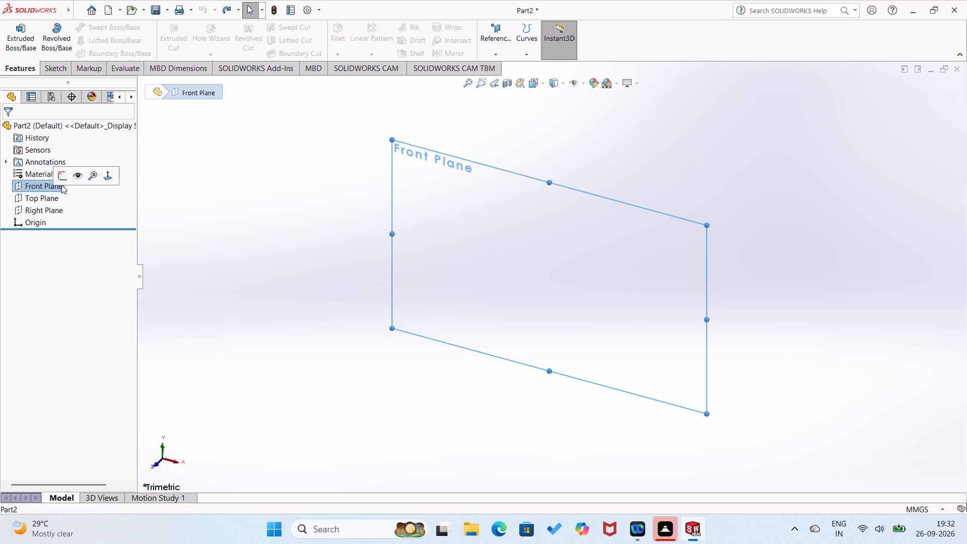
{"action": "left_click", "coordinate": [62, 181]}
{"action": "right_click_drag", "start_coordinate": [527, 281], "coordinate": [414, 292]}
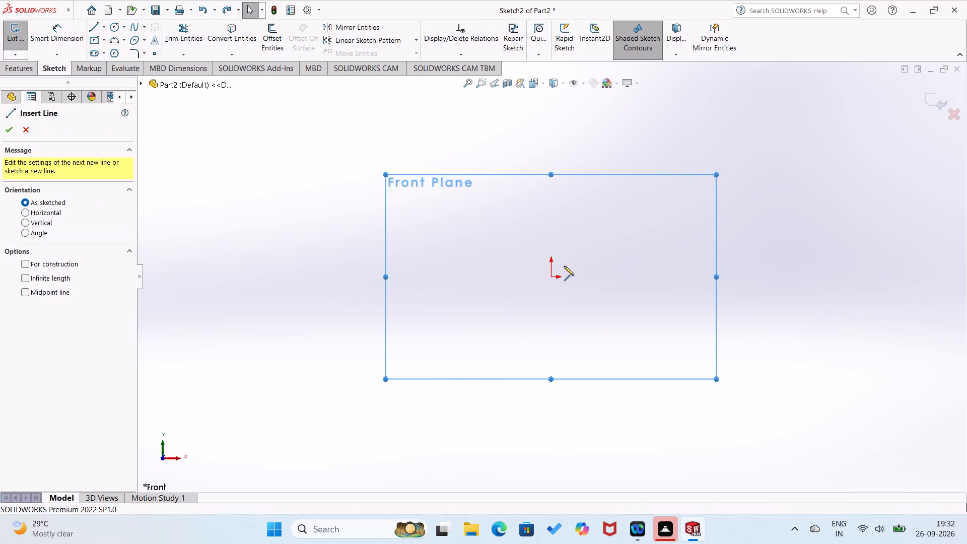
{"action": "left_click", "coordinate": [551, 278]}
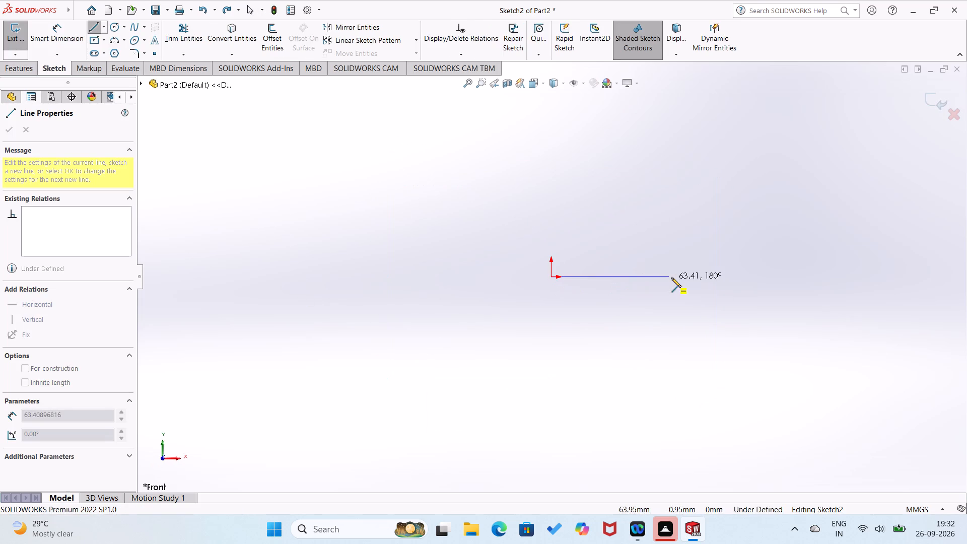
{"action": "left_click", "coordinate": [708, 278]}
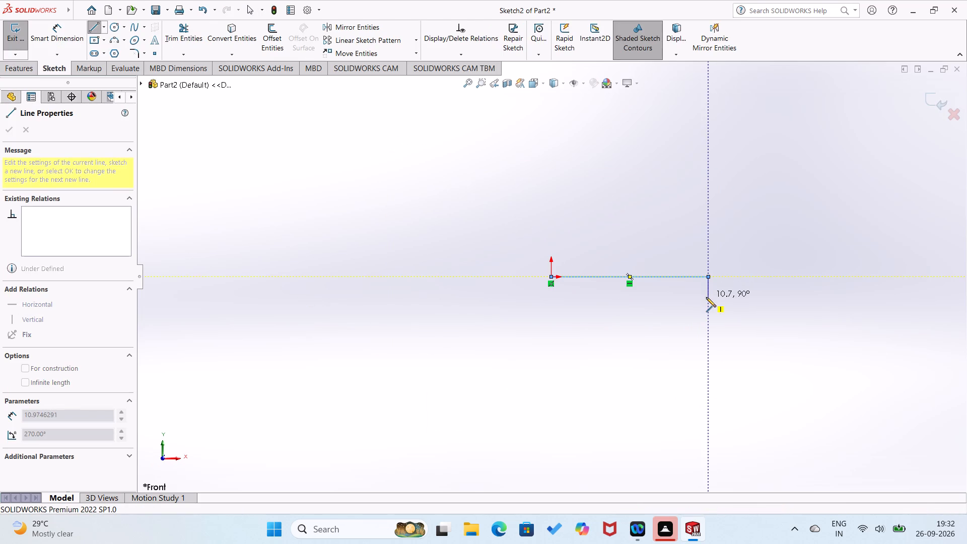
{"action": "left_click", "coordinate": [706, 297]}
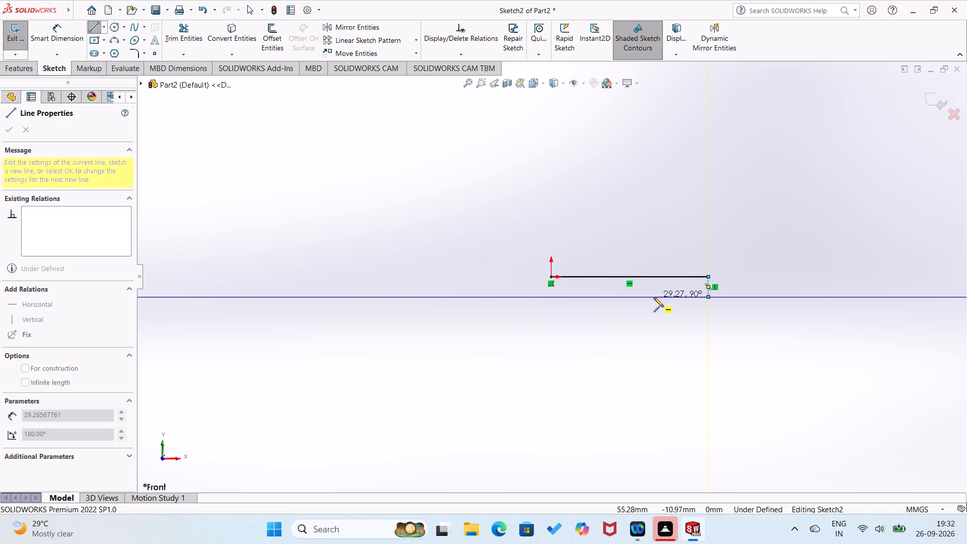
{"action": "left_click", "coordinate": [654, 297]}
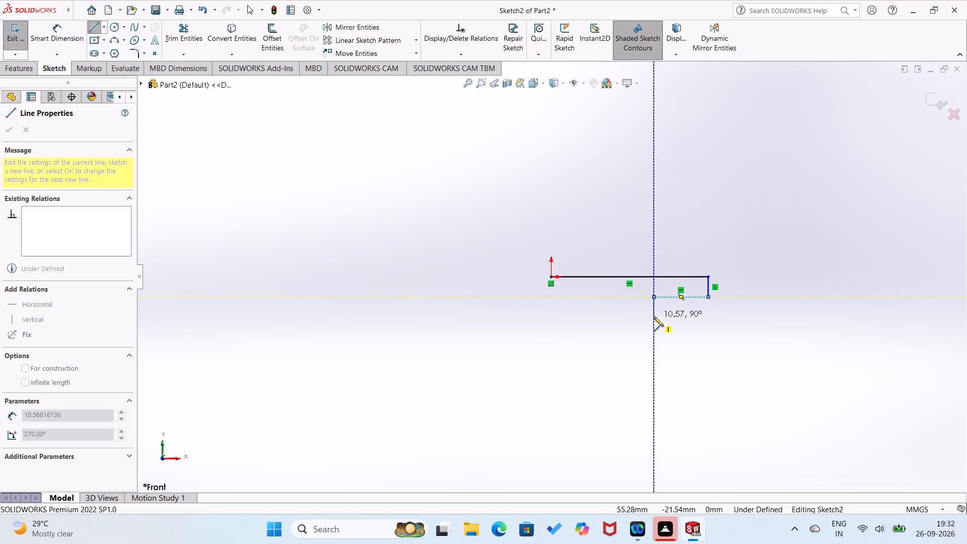
{"action": "left_click", "coordinate": [654, 316]}
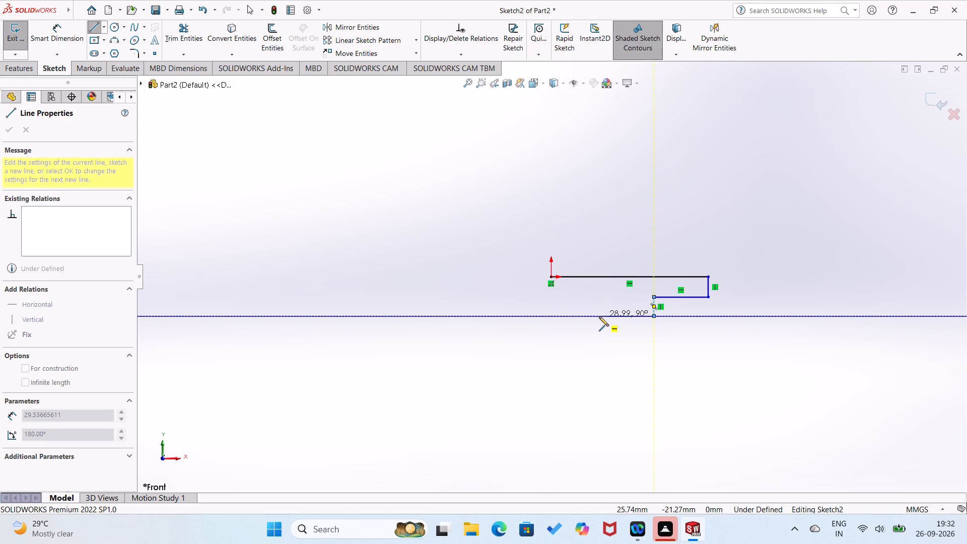
{"action": "left_click", "coordinate": [599, 316]}
{"action": "left_click", "coordinate": [596, 298]}
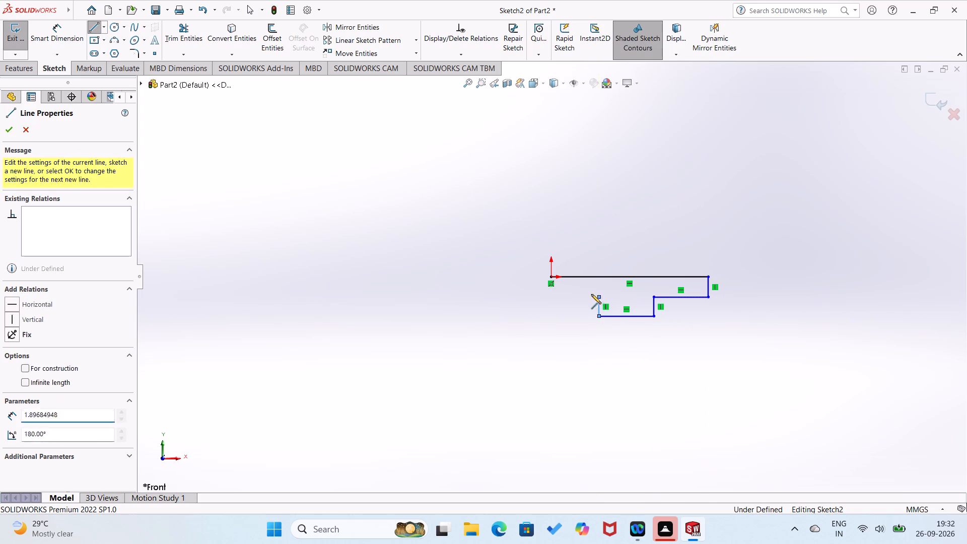
{"action": "left_click", "coordinate": [550, 298]}
{"action": "left_click", "coordinate": [551, 274]}
Dimension the two horizontal underside edges of the flange, on either side of the stem, at 24 mm each.
{"action": "right_click_drag", "start_coordinate": [505, 311], "coordinate": [526, 230]}
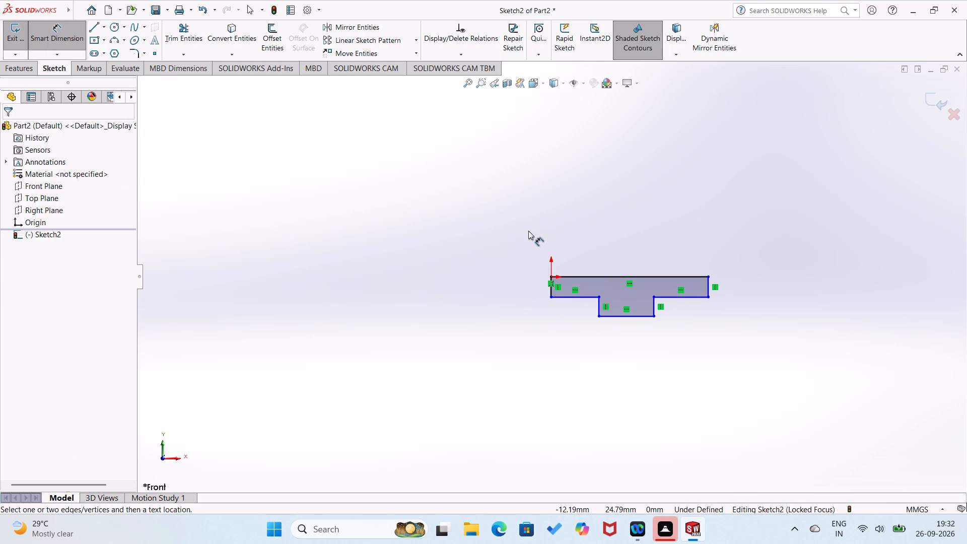
{"action": "left_click", "coordinate": [673, 298]}
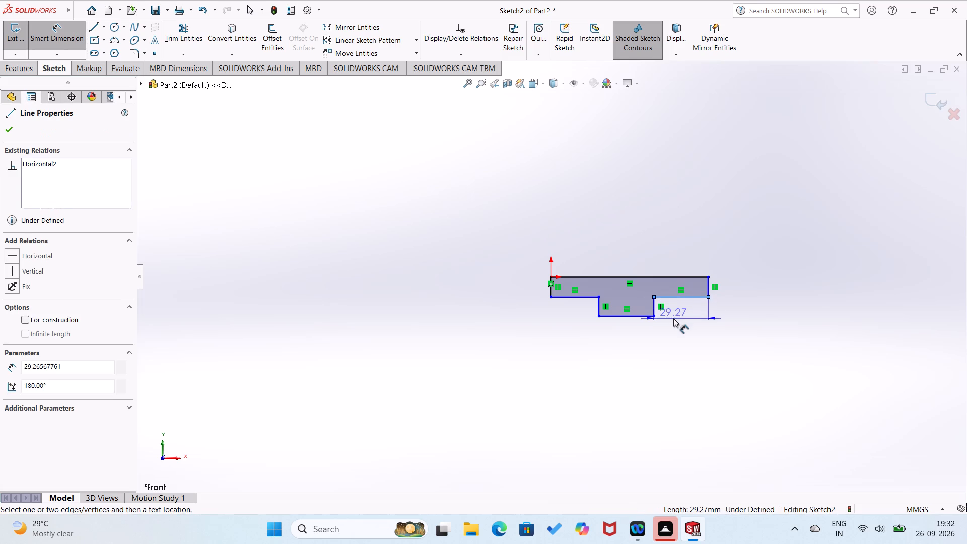
{"action": "left_click", "coordinate": [673, 318]}
{"action": "type", "text": "24"}
{"action": "key", "text": "Return"}
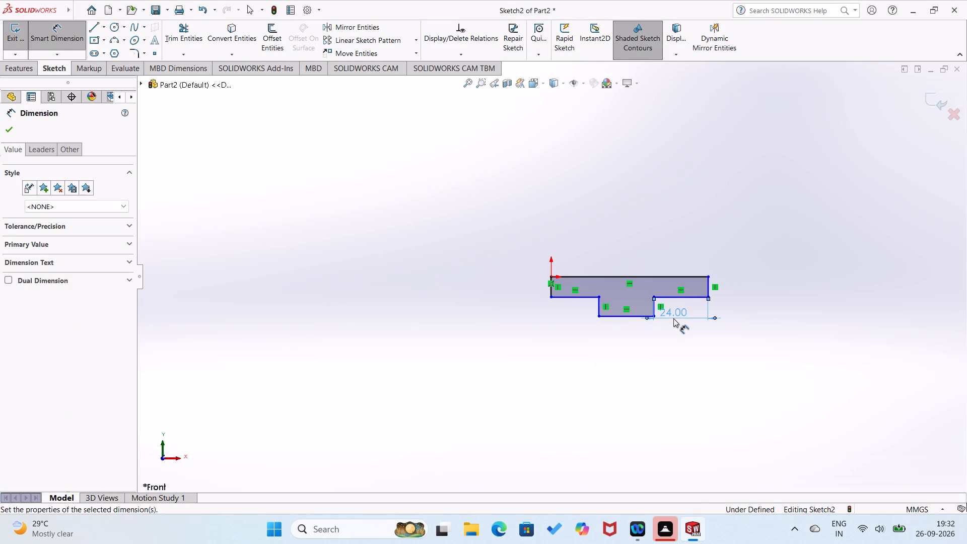
{"action": "left_click", "coordinate": [588, 295]}
{"action": "left_click", "coordinate": [583, 315]}
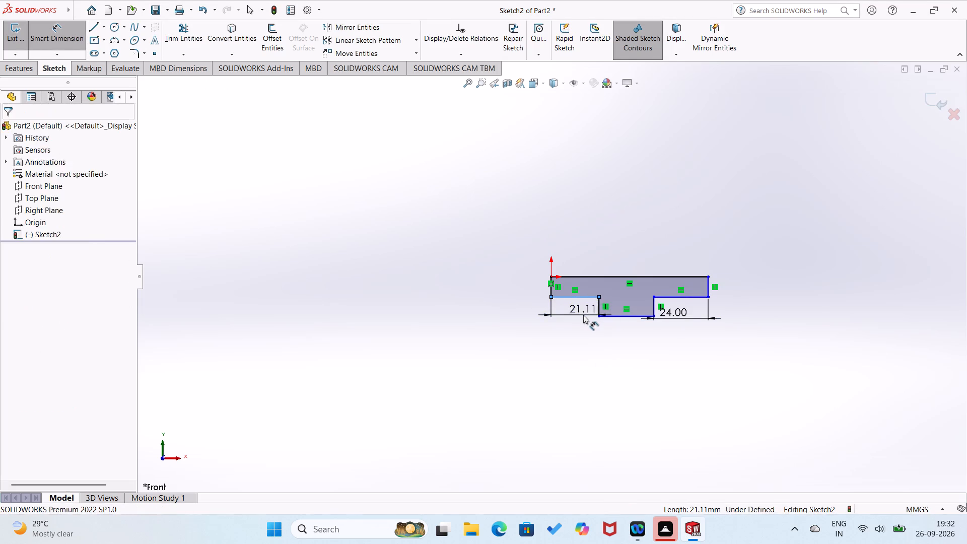
{"action": "type", "text": "24"}
{"action": "key", "text": "Return"}
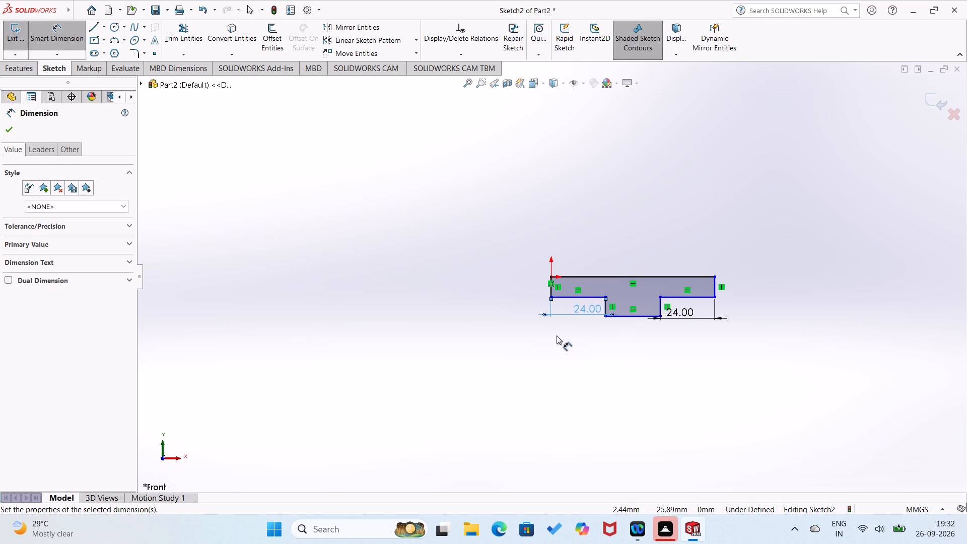
{"action": "left_click", "coordinate": [557, 336]}
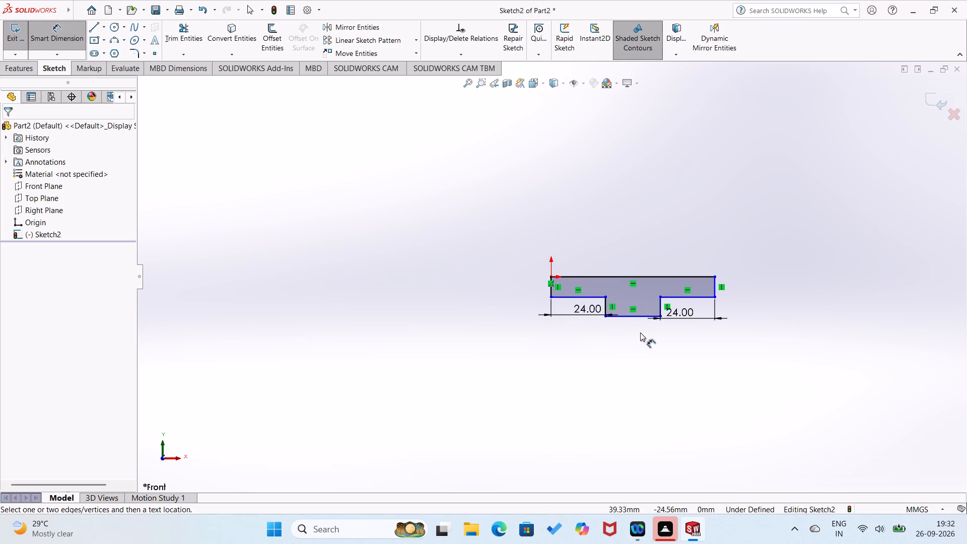
Dimension the stem's bottom edge at 28 mm.
{"action": "left_click", "coordinate": [637, 314]}
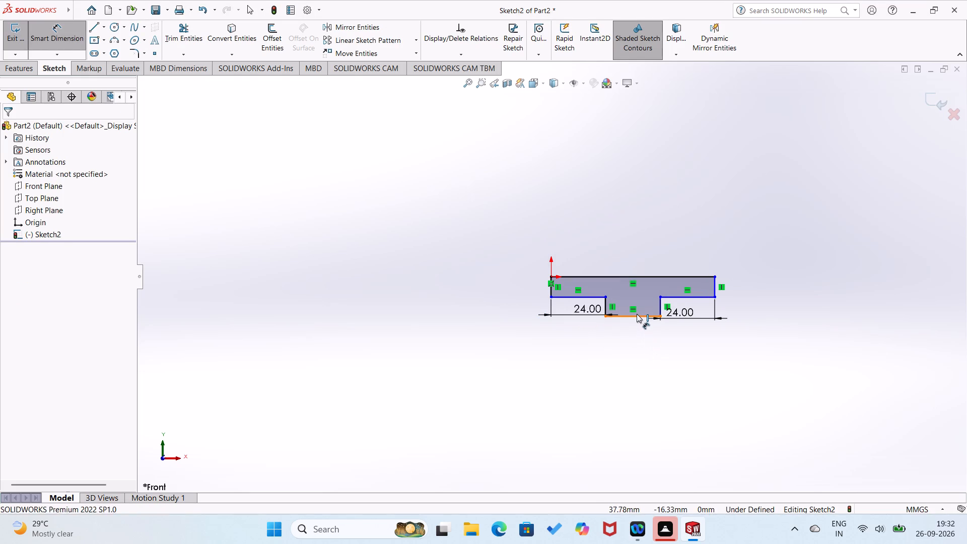
{"action": "left_click", "coordinate": [635, 335]}
{"action": "type", "text": "28"}
{"action": "key", "text": "Return"}
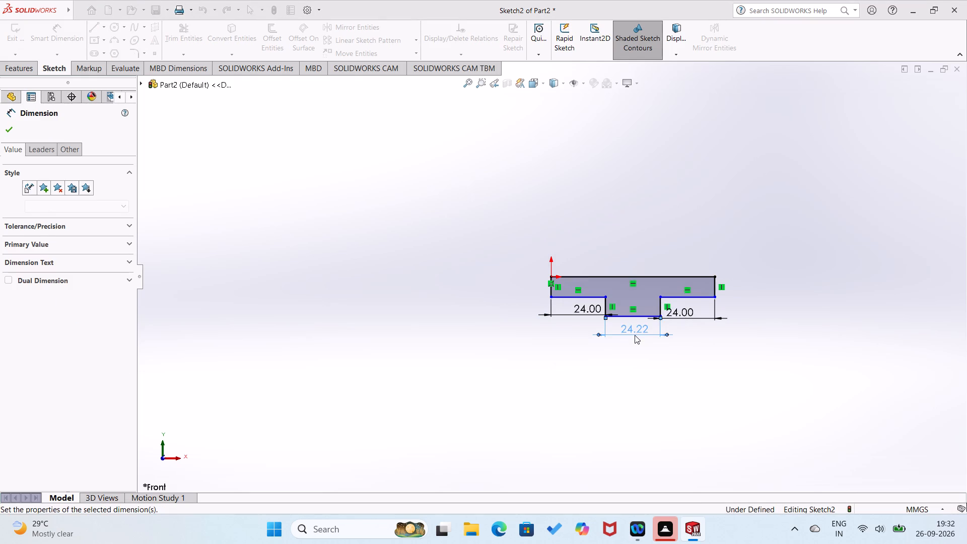
{"action": "left_click", "coordinate": [538, 355]}
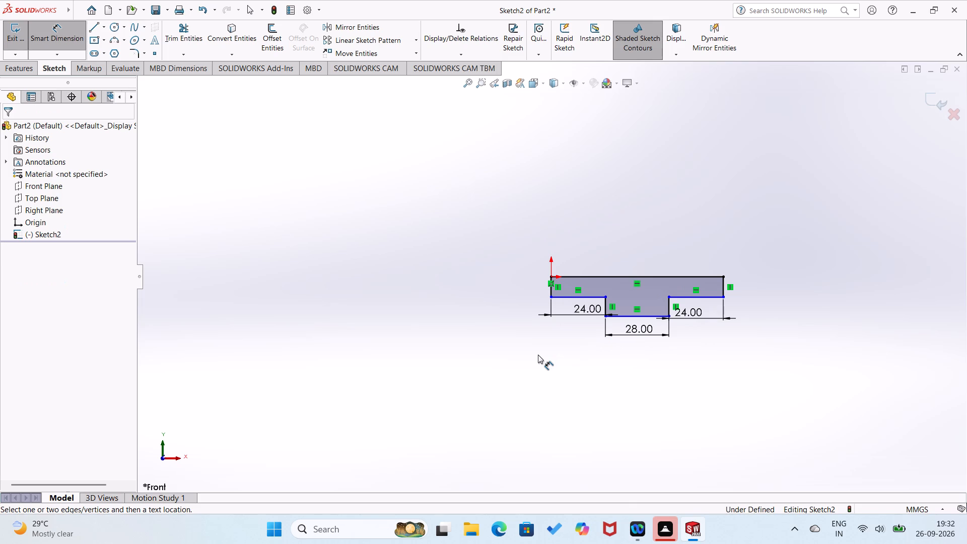
Dimension the flange's right vertical end edge at 12 mm.
{"action": "left_click", "coordinate": [722, 292]}
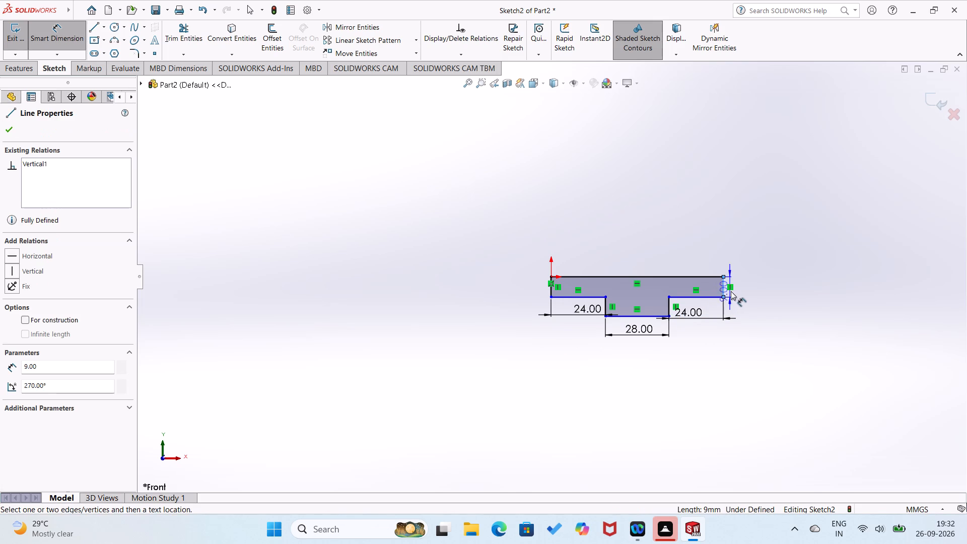
{"action": "left_click", "coordinate": [743, 293]}
{"action": "type", "text": "12"}
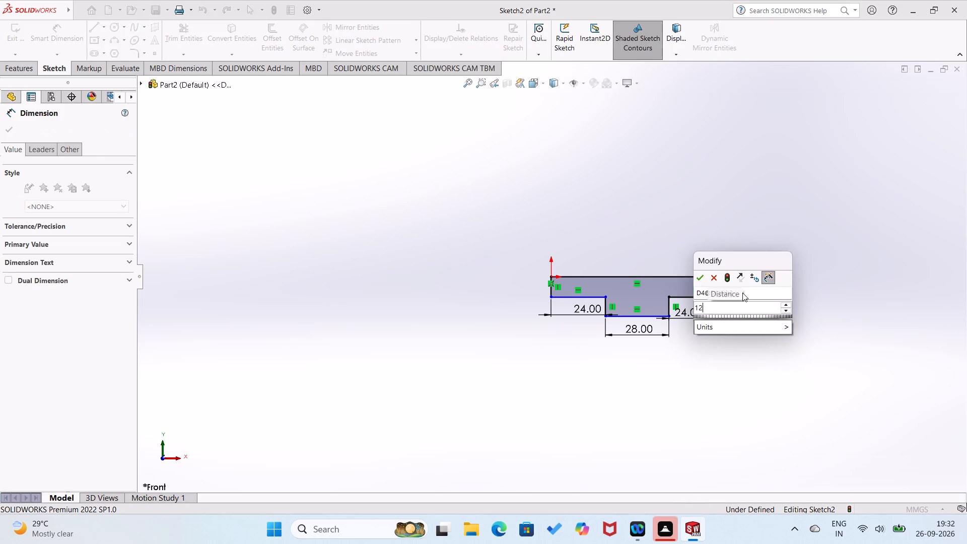
{"action": "key", "text": "Return"}
{"action": "left_click", "coordinate": [718, 220]}
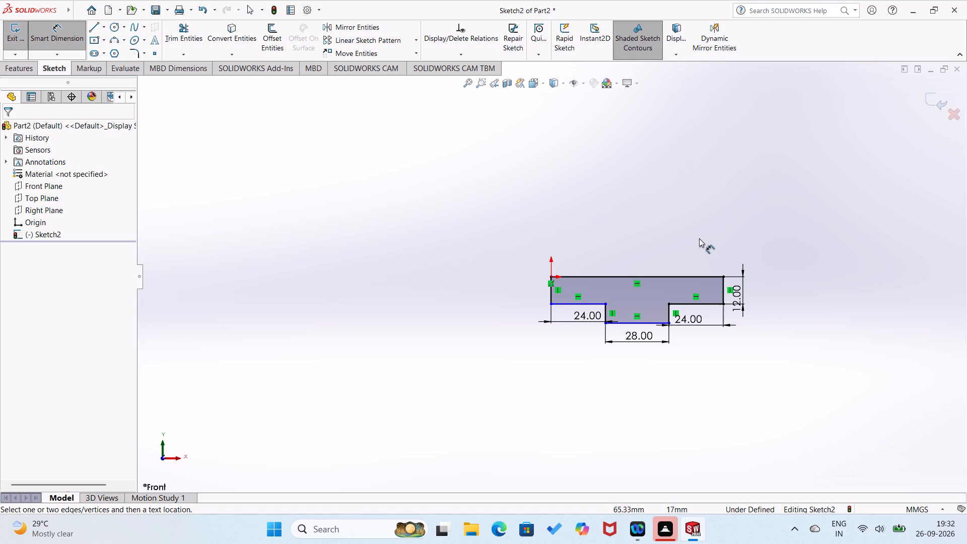
Dimension the stem's left vertical edge at 12 mm.
{"action": "left_click", "coordinate": [605, 315]}
{"action": "left_click", "coordinate": [536, 336]}
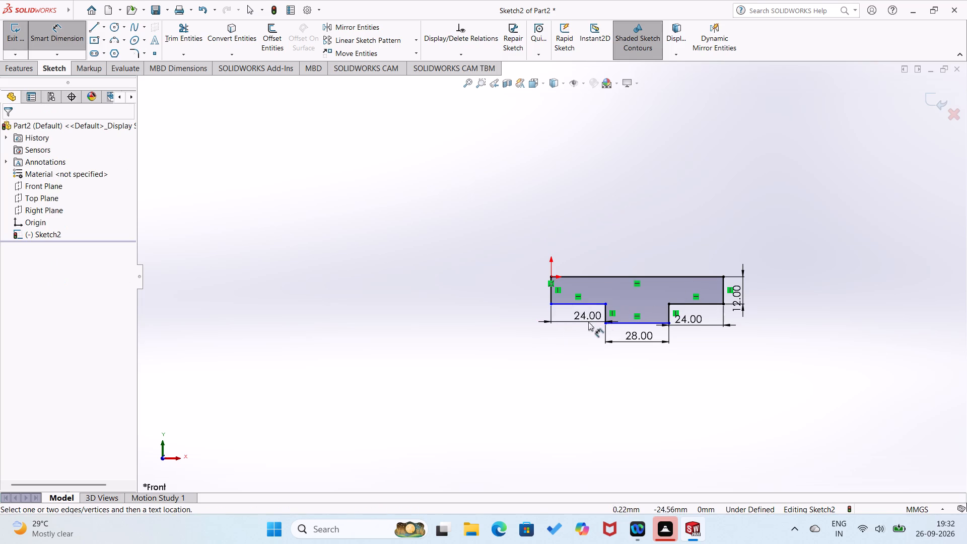
{"action": "left_click", "coordinate": [605, 315]}
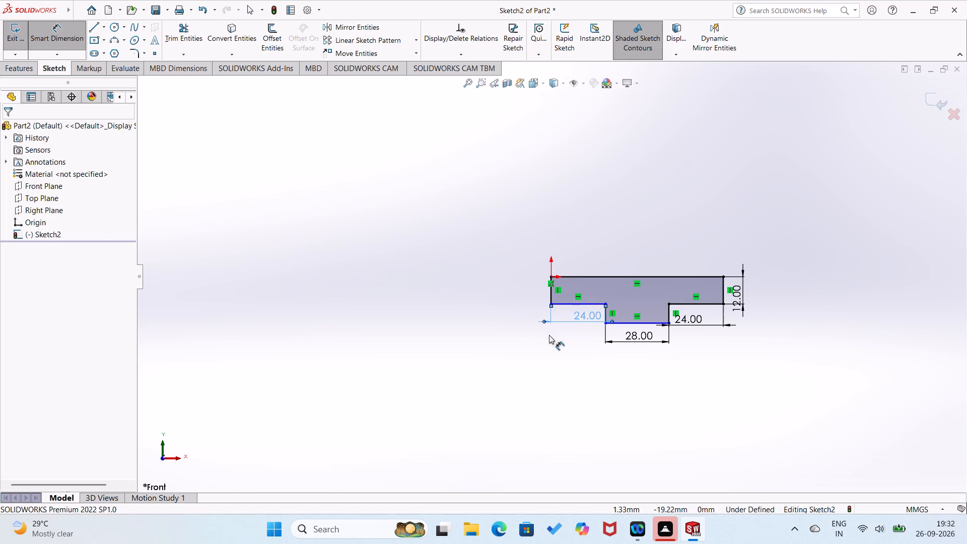
{"action": "left_click_drag", "start_coordinate": [549, 335], "coordinate": [558, 317]}
{"action": "scroll", "coordinate": [602, 315], "scroll_direction": "down", "scroll_amount": 3}
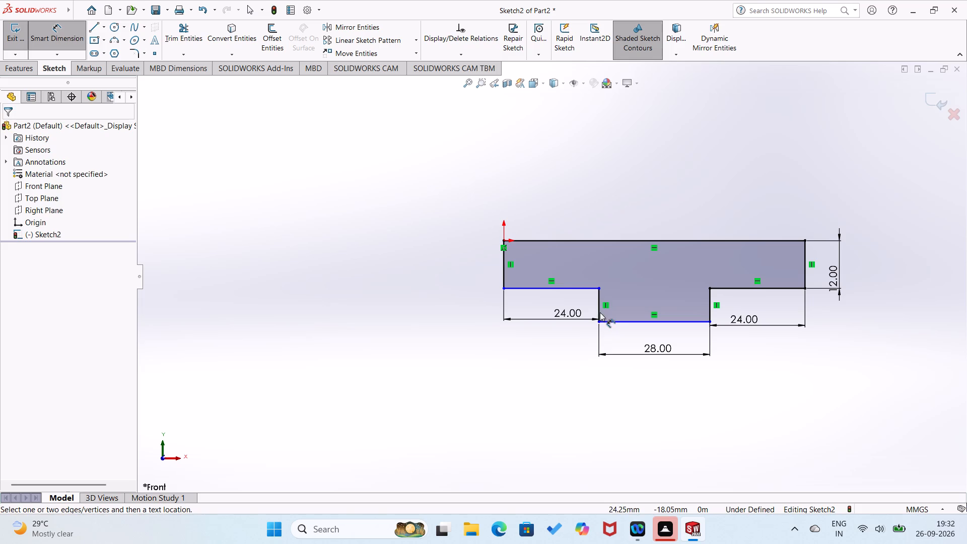
{"action": "left_click", "coordinate": [598, 308]}
{"action": "left_click", "coordinate": [498, 303]}
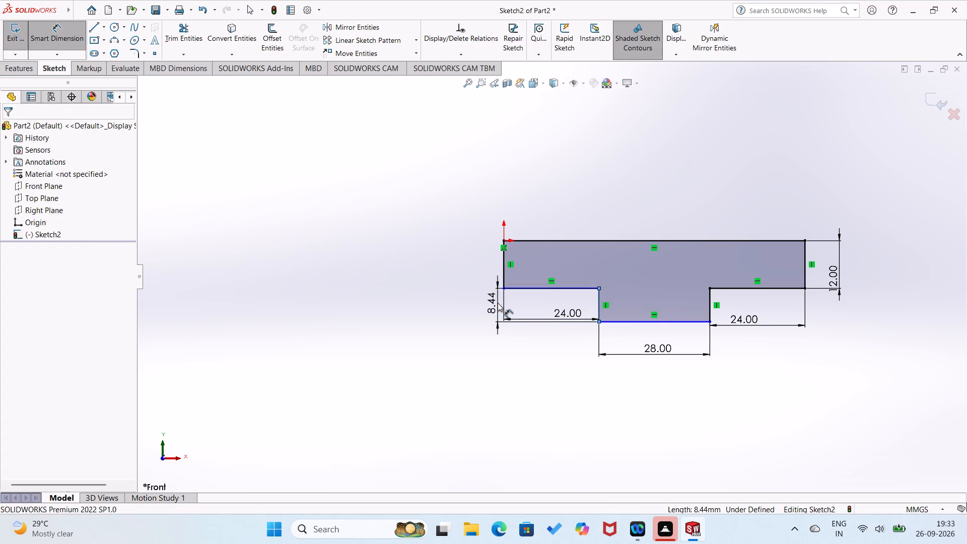
{"action": "type", "text": "12"}
{"action": "key", "text": "Return"}
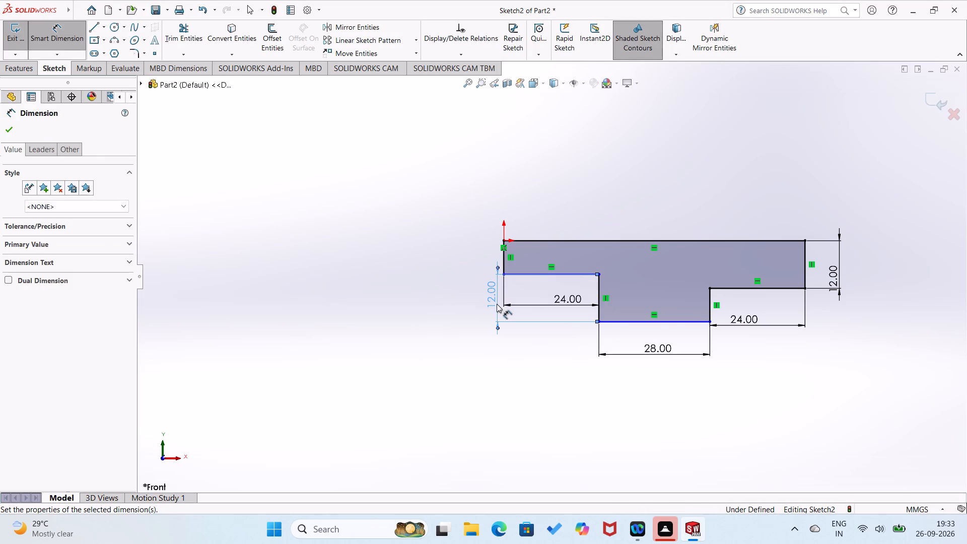
Dimension the stem's right vertical edge at 12 mm.
{"action": "left_click", "coordinate": [708, 306]}
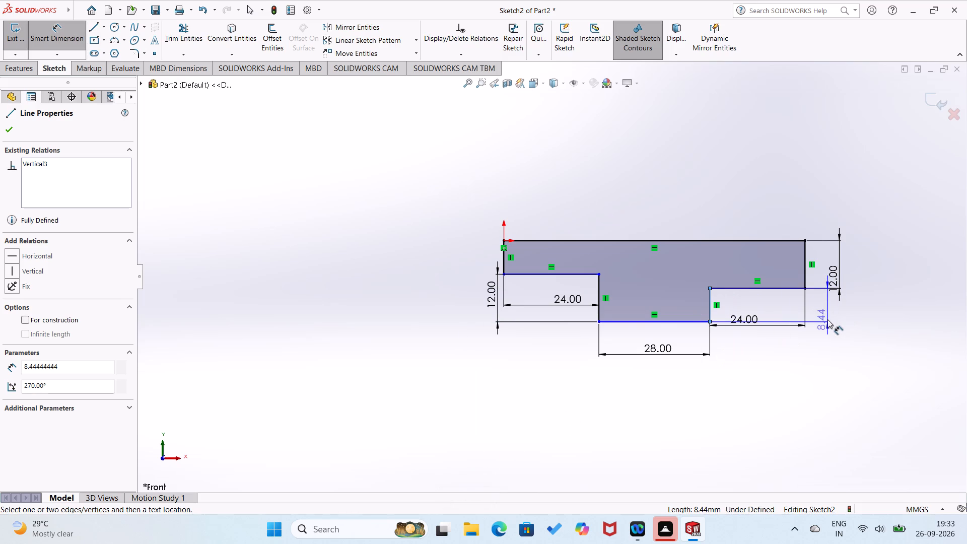
{"action": "left_click", "coordinate": [827, 319]}
{"action": "type", "text": "12"}
{"action": "key", "text": "Return"}
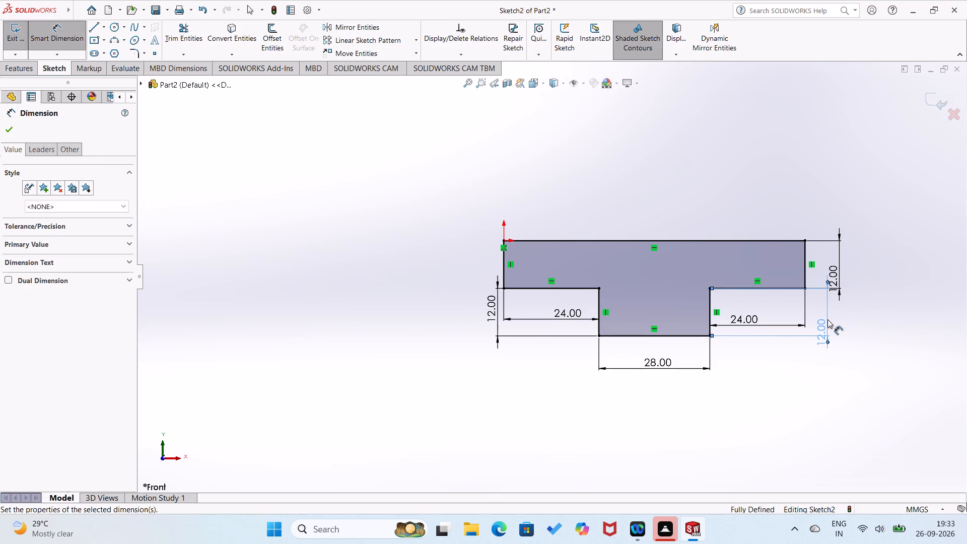
{"action": "left_click", "coordinate": [869, 369]}
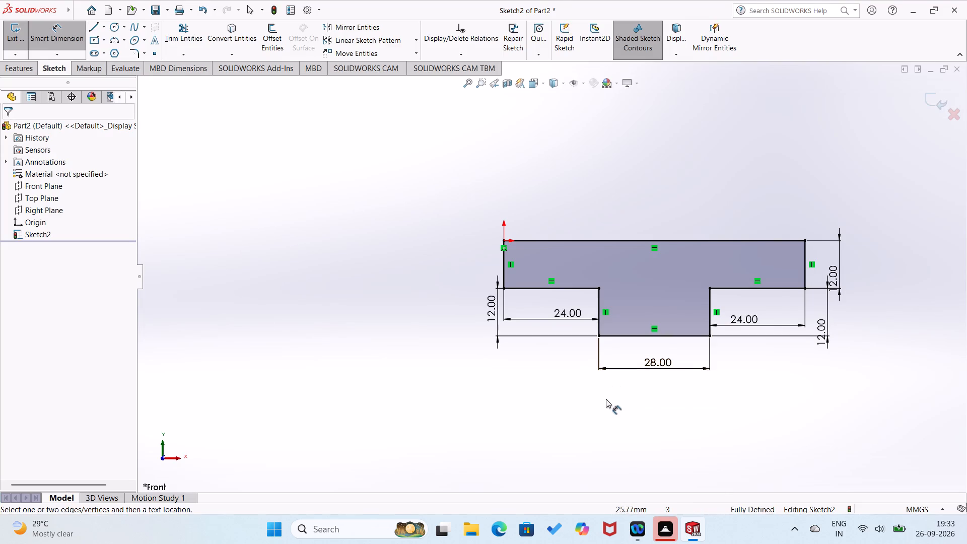
Extrude the T-shaped profile backward from the sketch plane to a blind depth of 150 mm.
{"action": "scroll", "coordinate": [606, 399], "scroll_direction": "up", "scroll_amount": 1}
{"action": "middle_click_drag", "start_coordinate": [679, 379], "coordinate": [646, 417]}
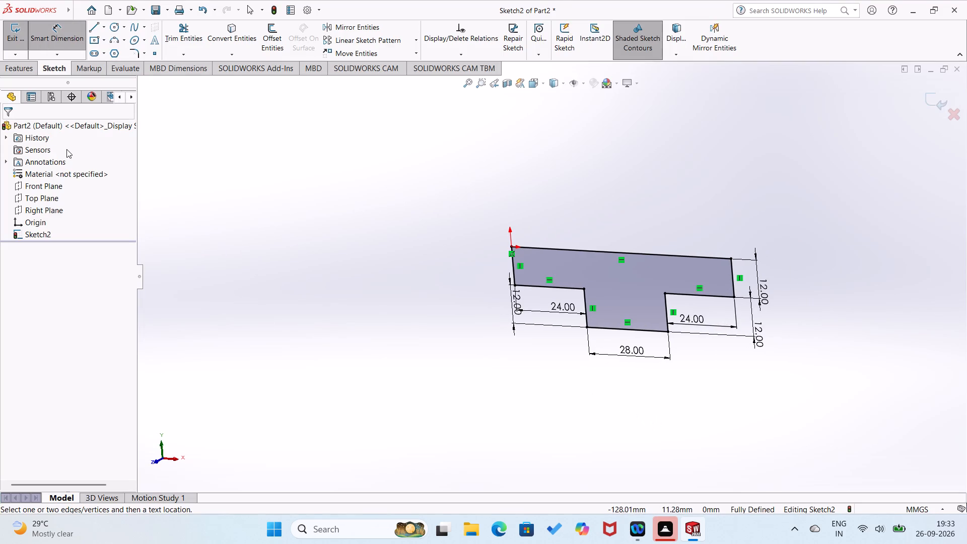
{"action": "left_click", "coordinate": [31, 71]}
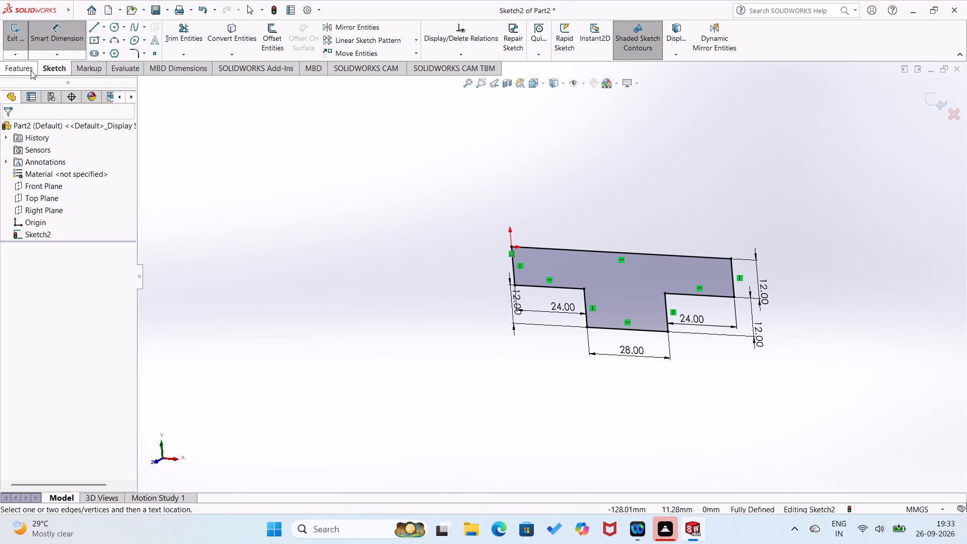
{"action": "left_click", "coordinate": [31, 46]}
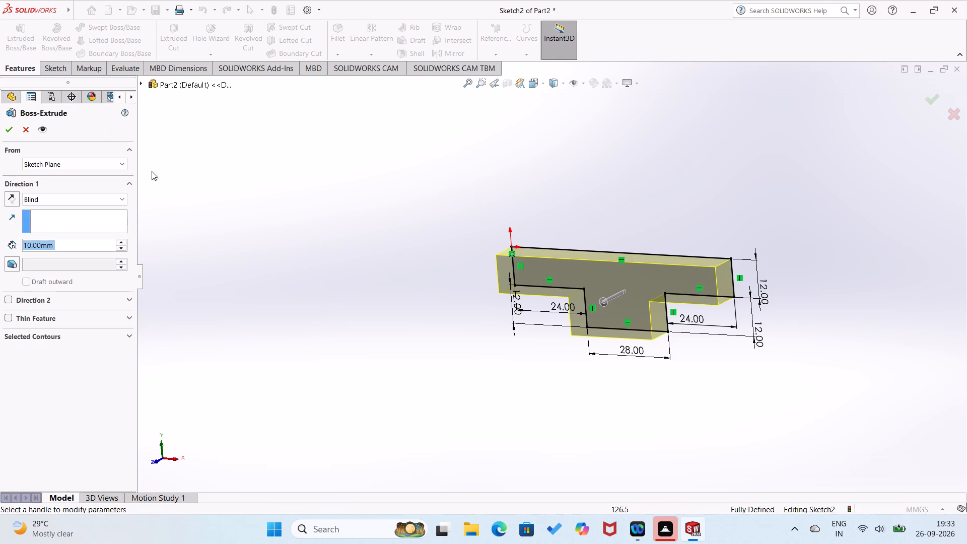
{"action": "left_click", "coordinate": [16, 198]}
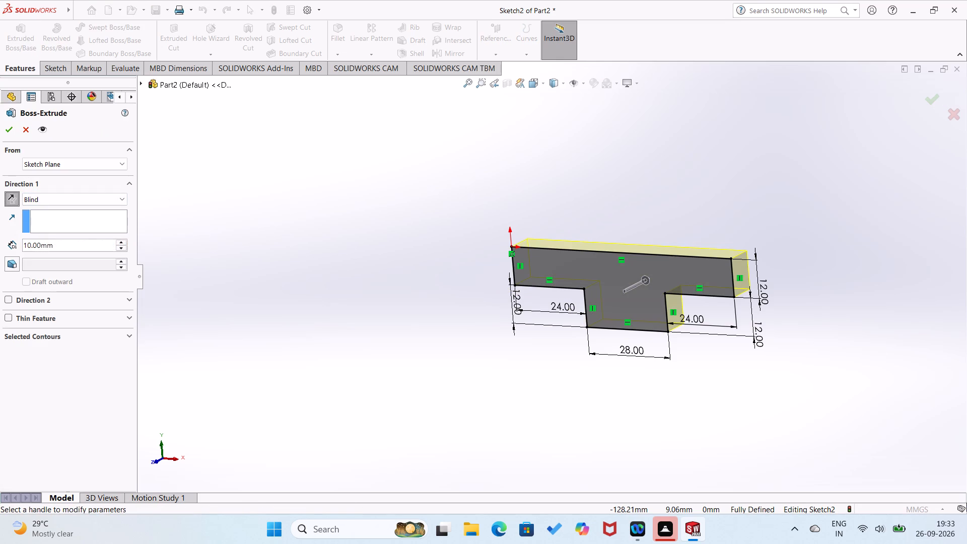
{"action": "double_click", "coordinate": [124, 239]}
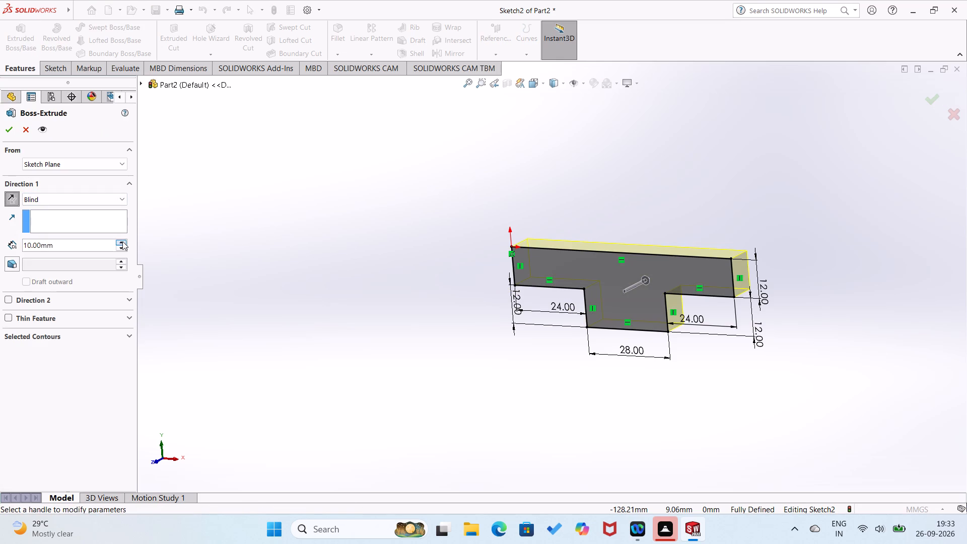
{"action": "left_click", "coordinate": [122, 241]}
{"action": "left_click", "coordinate": [122, 241]}
{"action": "left_click", "coordinate": [122, 241]}
{"action": "left_click", "coordinate": [122, 241]}
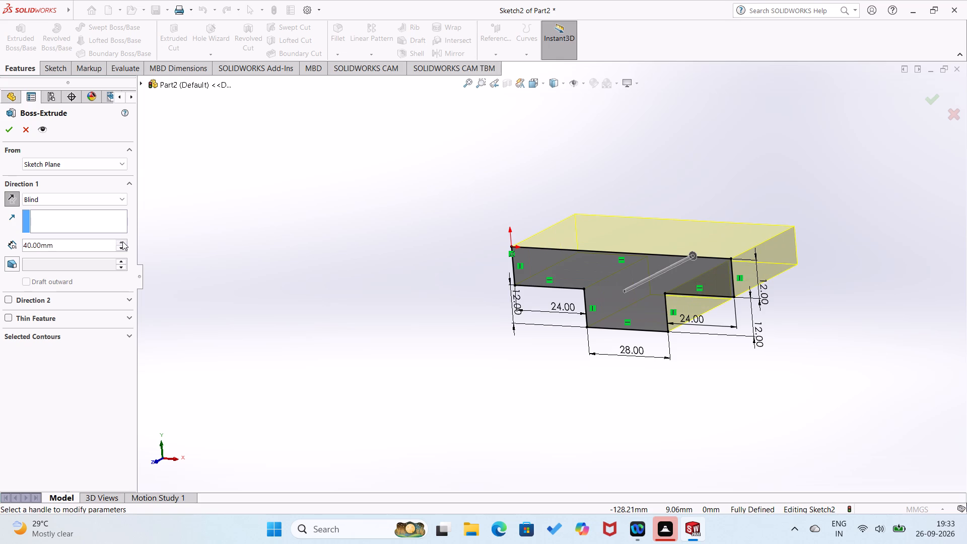
{"action": "left_click", "coordinate": [122, 241]}
{"action": "left_click", "coordinate": [122, 241]}
{"action": "left_click", "coordinate": [122, 241]}
{"action": "left_click", "coordinate": [122, 241]}
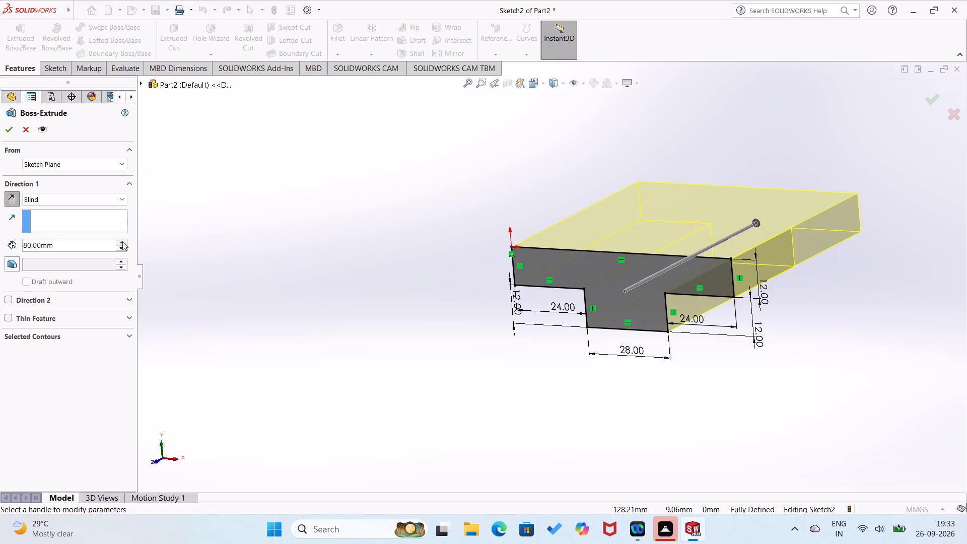
{"action": "triple_click", "coordinate": [122, 241]}
{"action": "left_click", "coordinate": [122, 241]}
{"action": "double_click", "coordinate": [122, 241]}
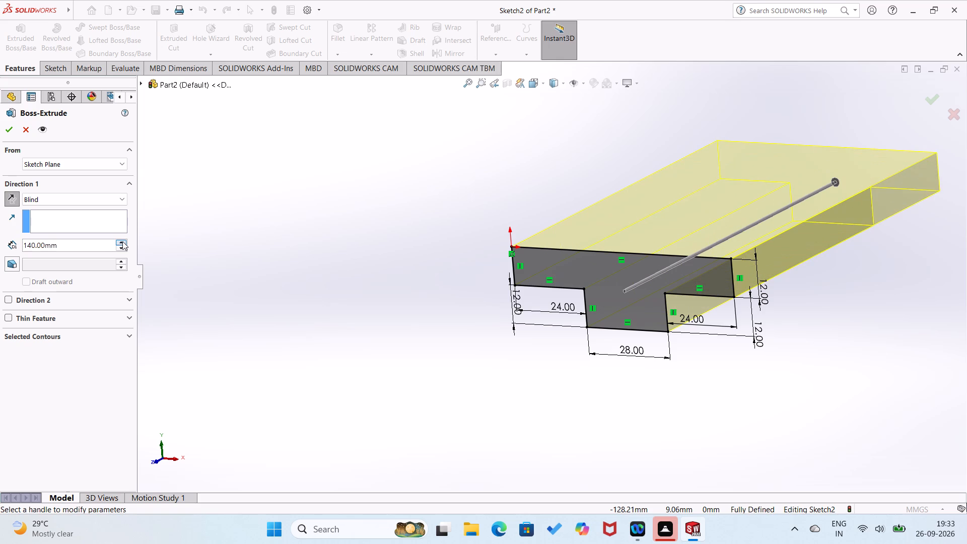
{"action": "left_click", "coordinate": [9, 130]}
{"action": "left_click", "coordinate": [173, 317]}
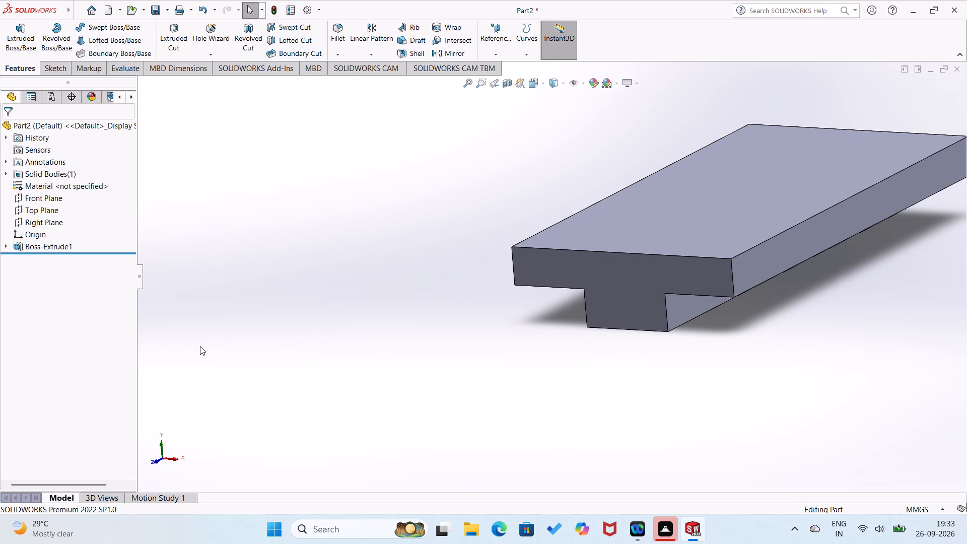
Start a new sketch on the flange's large top face.
{"action": "right_click", "coordinate": [688, 204]}
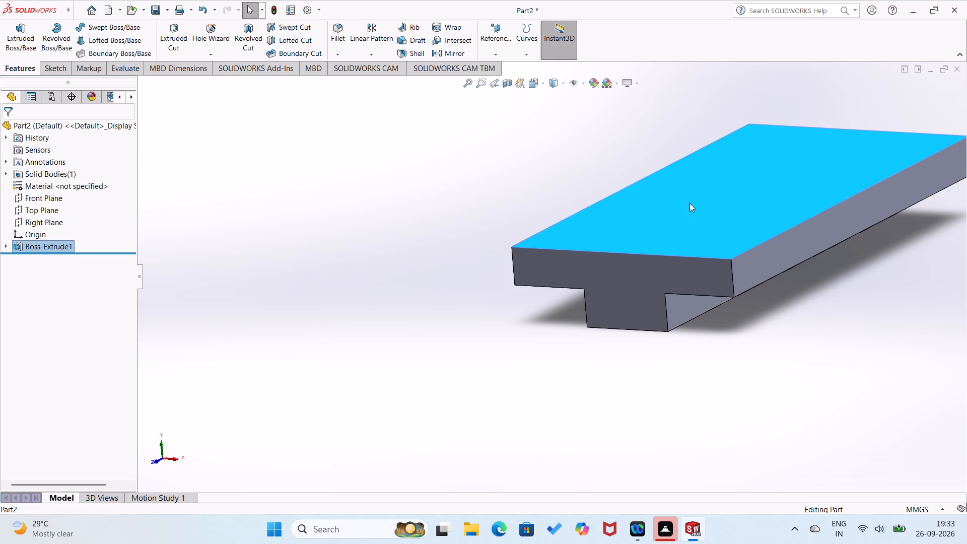
{"action": "left_click", "coordinate": [713, 188]}
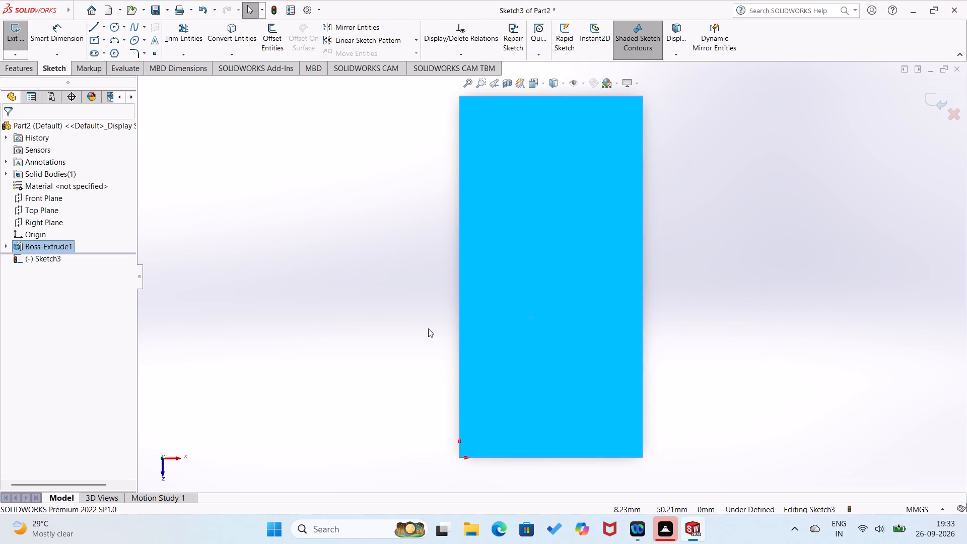
{"action": "left_click", "coordinate": [352, 277]}
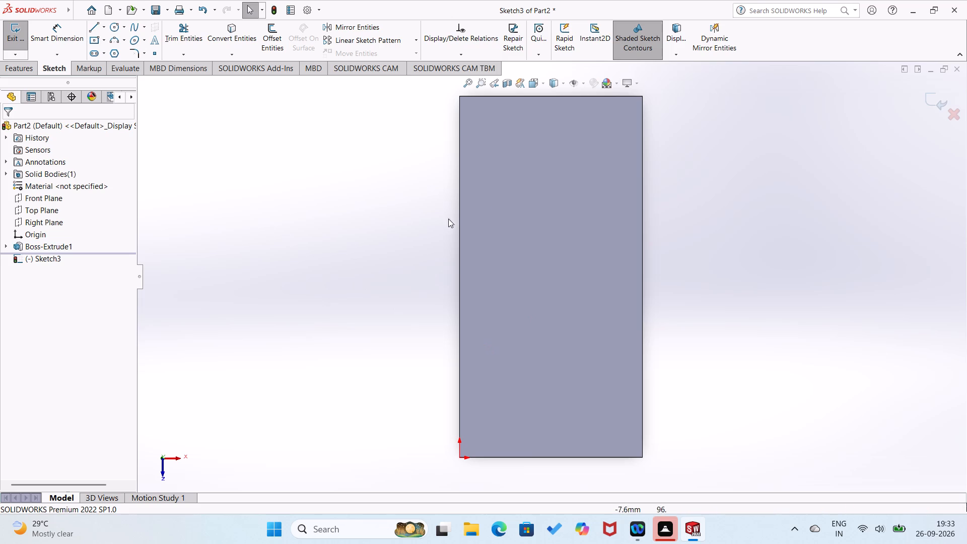
Sketch two vertically aligned circles on the face, the upper about 16.8 mm in radius and the lower about 18.4 mm.
{"action": "right_click_drag", "start_coordinate": [363, 273], "coordinate": [434, 226]}
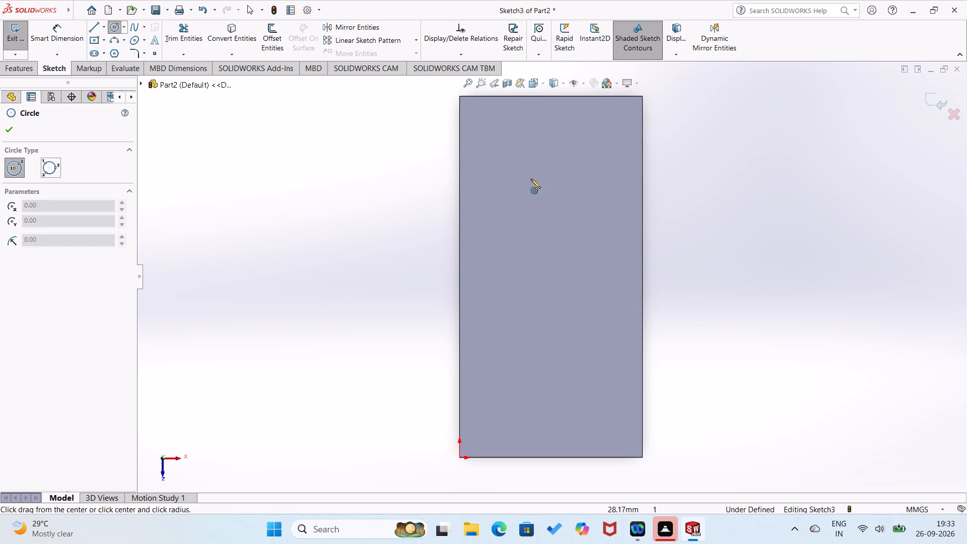
{"action": "left_click", "coordinate": [552, 166]}
{"action": "left_click", "coordinate": [549, 206]}
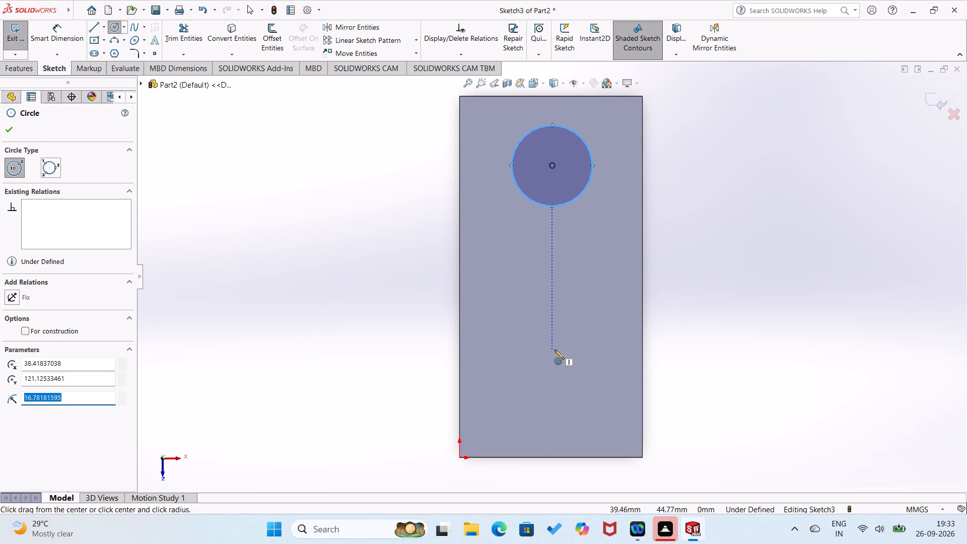
{"action": "left_click", "coordinate": [551, 369]}
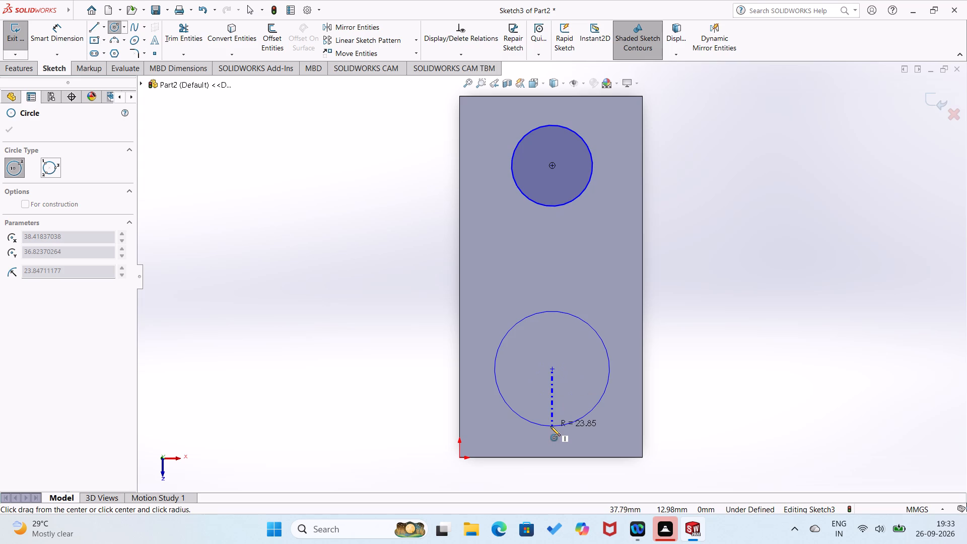
{"action": "left_click", "coordinate": [551, 413]}
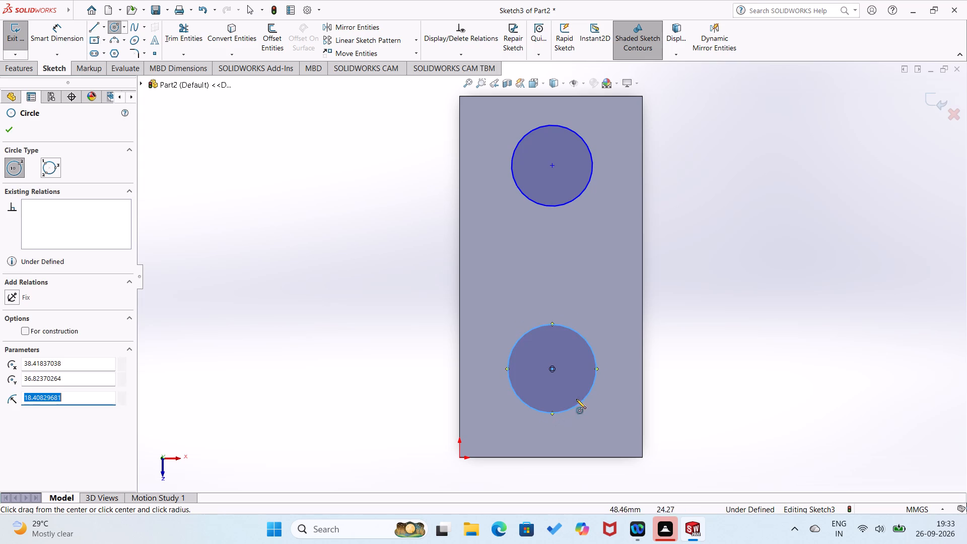
Dimension the distance between the two circle centres at 90 mm.
{"action": "right_click_drag", "start_coordinate": [577, 398], "coordinate": [603, 302]}
{"action": "left_click", "coordinate": [549, 371]}
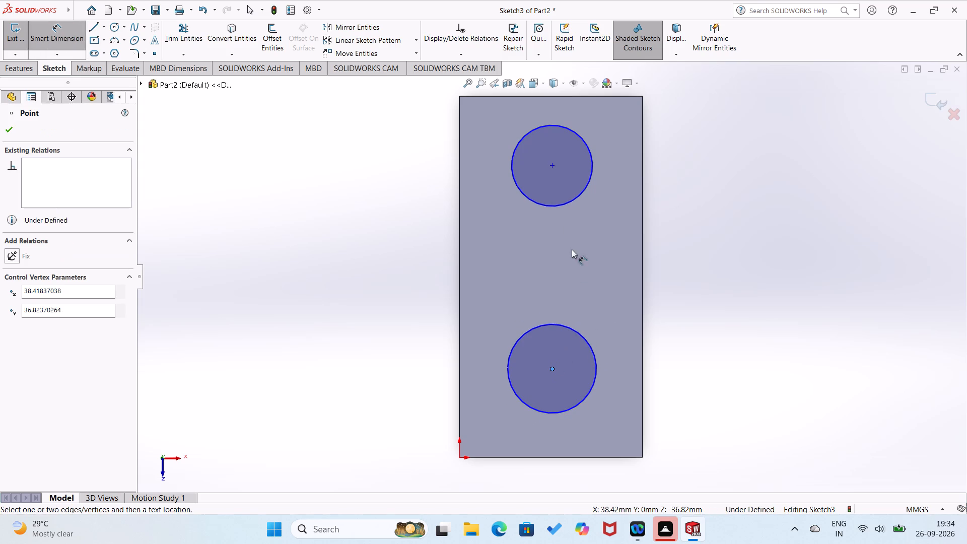
{"action": "left_click", "coordinate": [552, 166]}
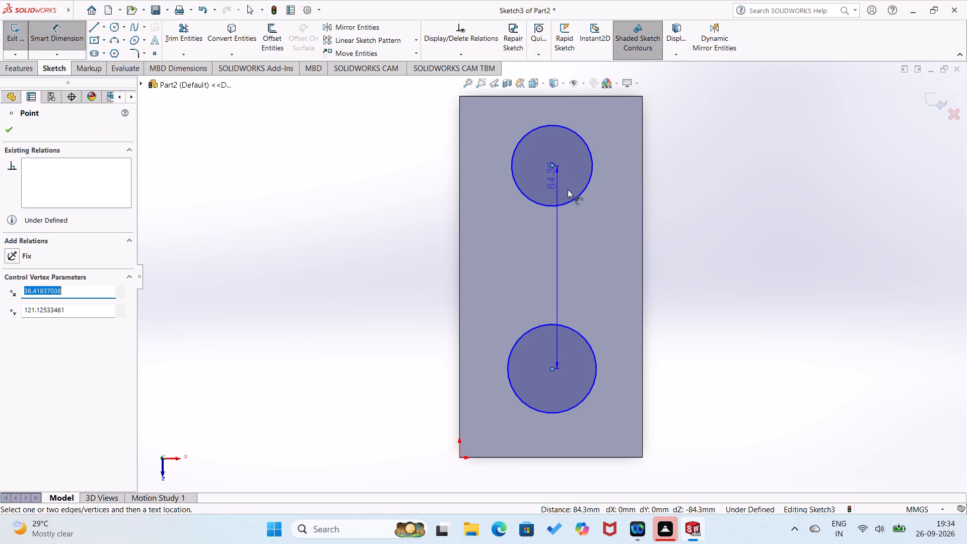
{"action": "left_click", "coordinate": [628, 249]}
{"action": "type", "text": "90"}
{"action": "key", "text": "Return"}
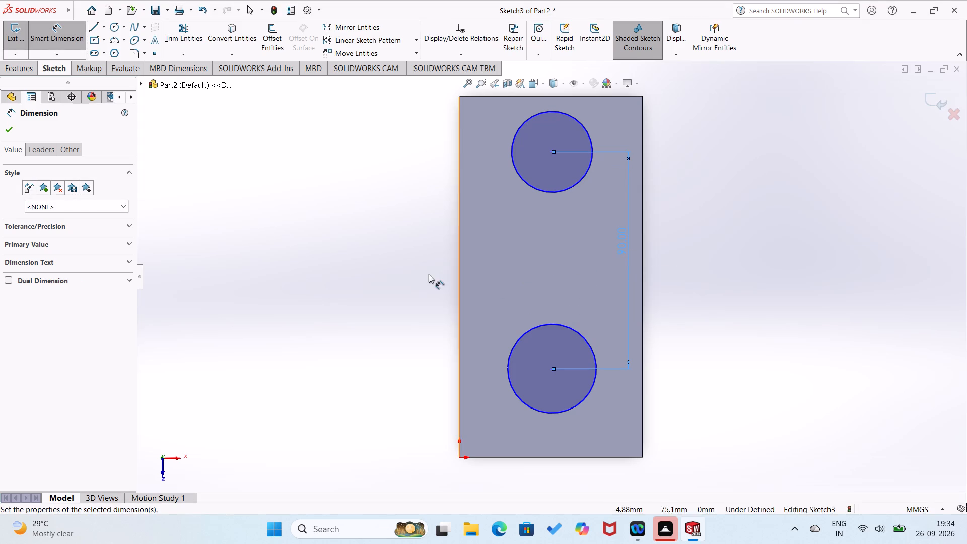
{"action": "left_click", "coordinate": [403, 253]}
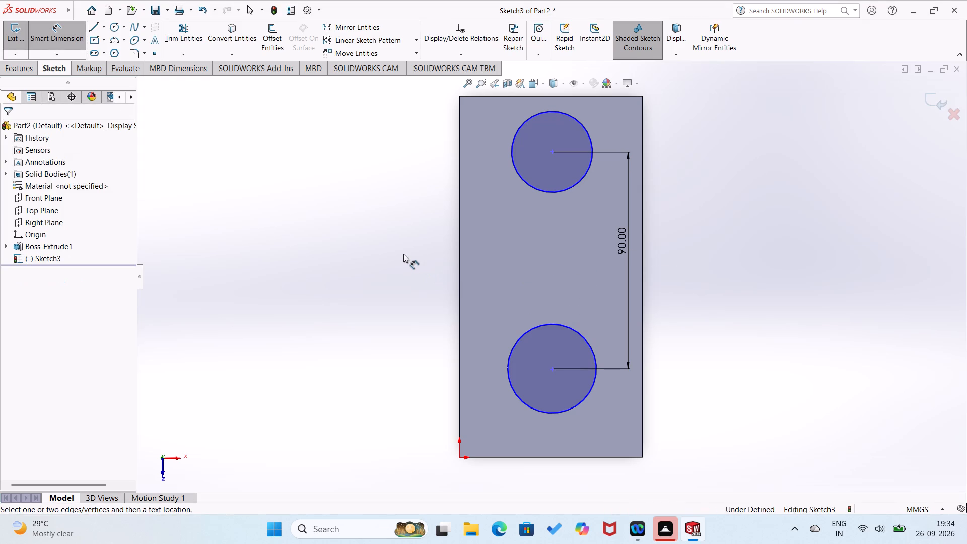
Dimension the upper circle's centre at 30 mm from the face's top edge.
{"action": "left_click", "coordinate": [576, 94]}
{"action": "left_click", "coordinate": [552, 153]}
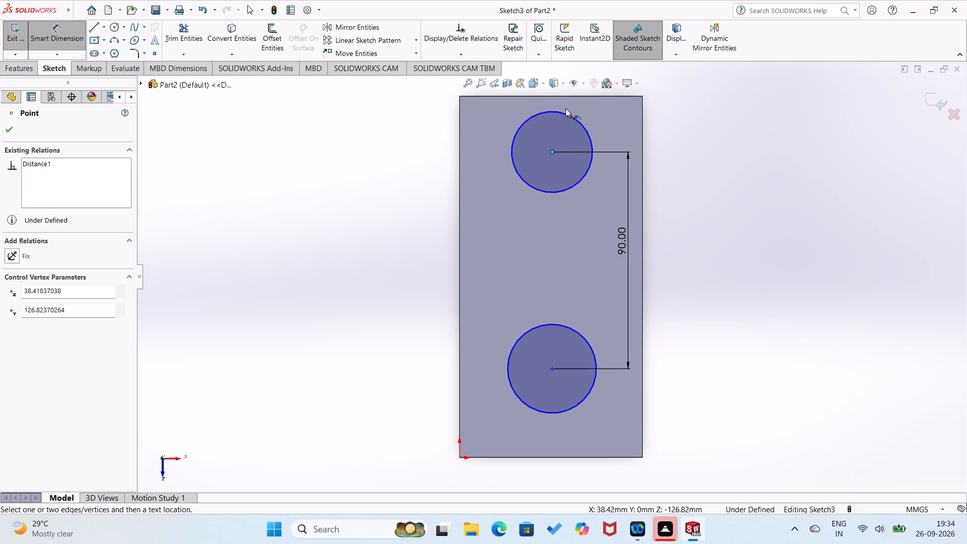
{"action": "left_click", "coordinate": [570, 97]}
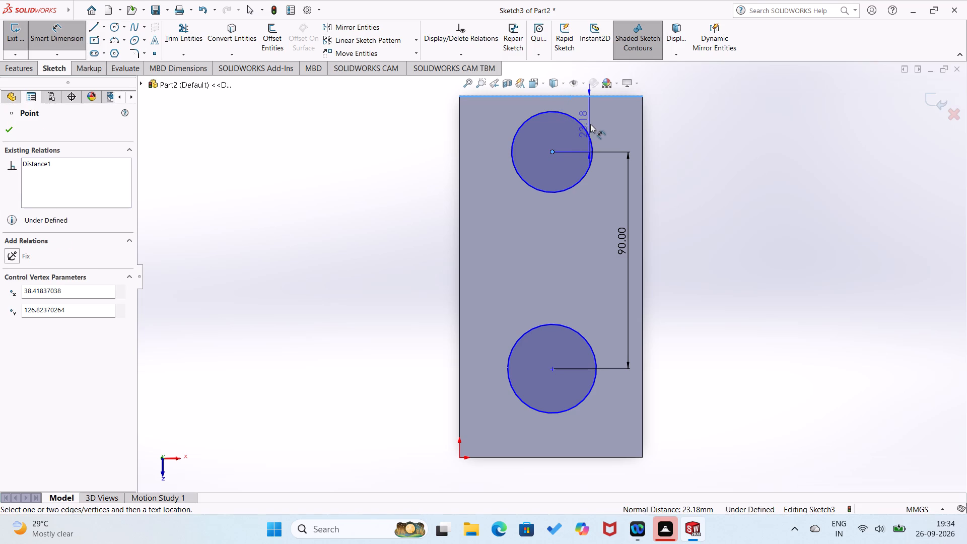
{"action": "left_click", "coordinate": [593, 124]}
{"action": "type", "text": "30"}
{"action": "key", "text": "Return"}
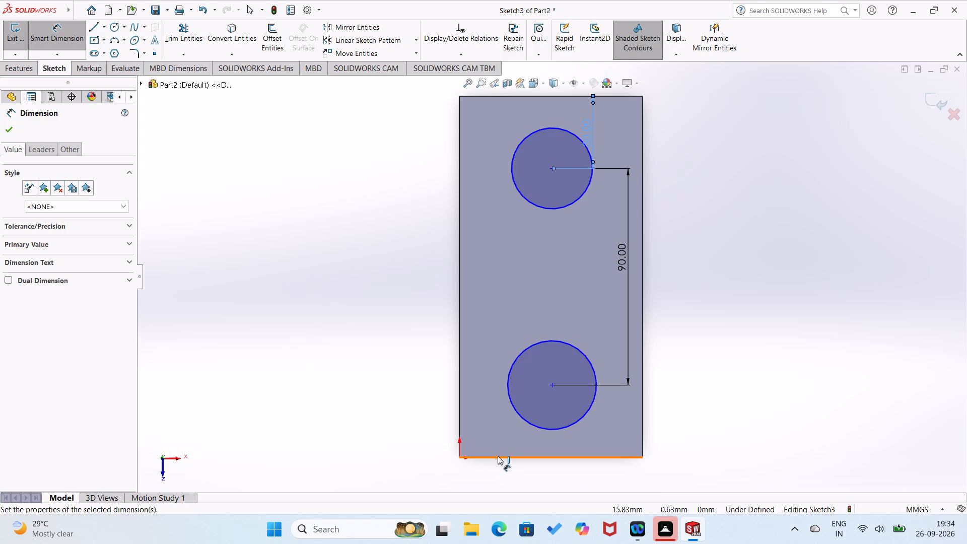
Dimension the lower circle's centre at 62 mm from the face's long left edge.
{"action": "left_click", "coordinate": [460, 399]}
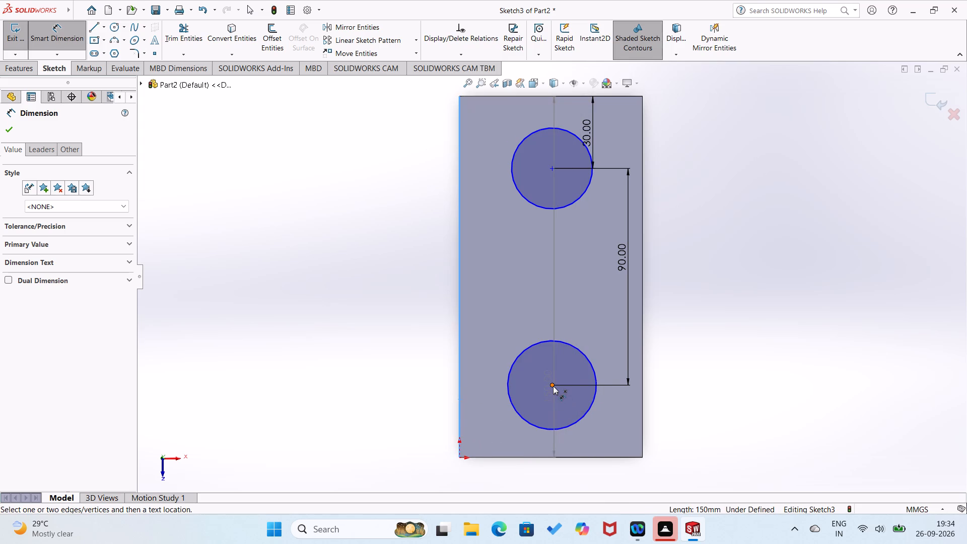
{"action": "left_click", "coordinate": [553, 385]}
{"action": "left_click", "coordinate": [525, 437]}
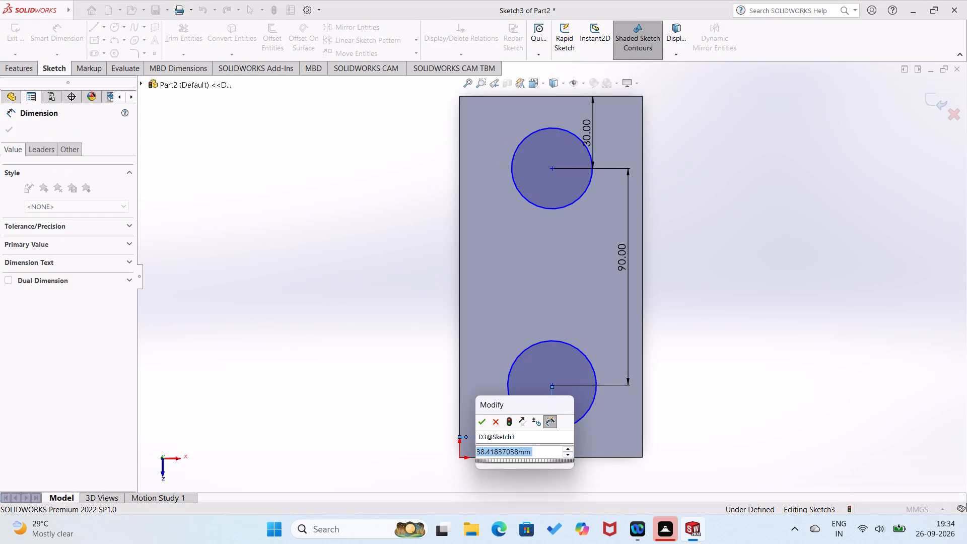
{"action": "type", "text": "62"}
{"action": "key", "text": "Return"}
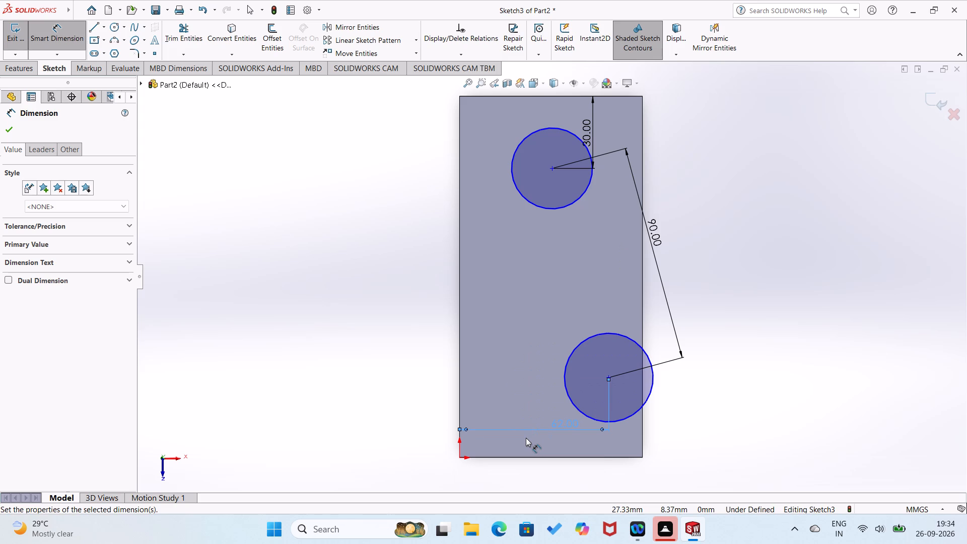
Set the lower circle centre's distance from the left edge to 38 mm.
{"action": "double_click", "coordinate": [564, 424]}
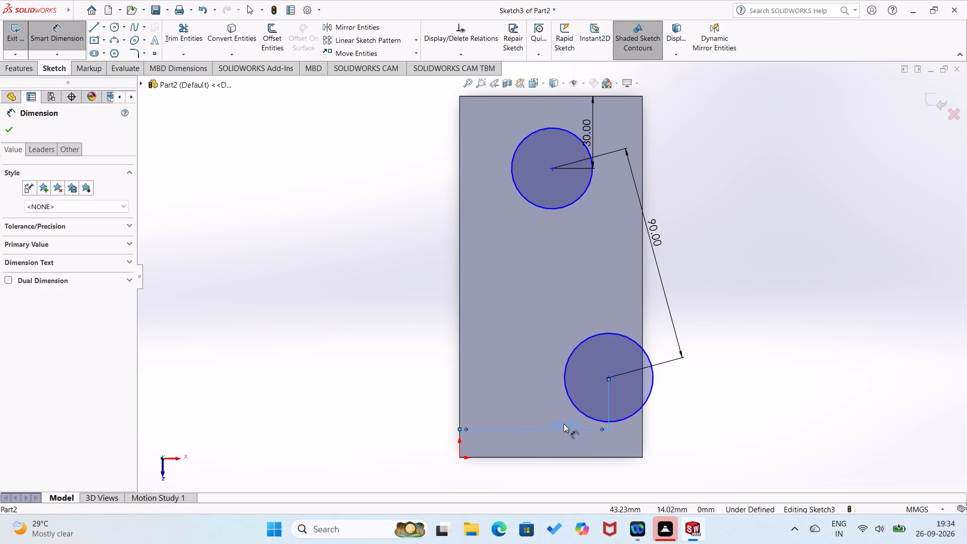
{"action": "type", "text": "38"}
{"action": "key", "text": "Return"}
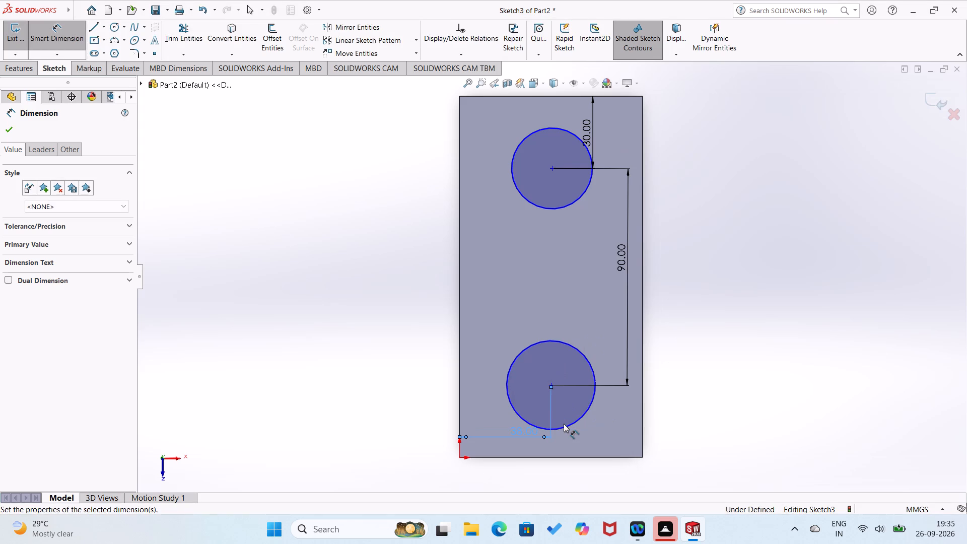
{"action": "left_click", "coordinate": [434, 335]}
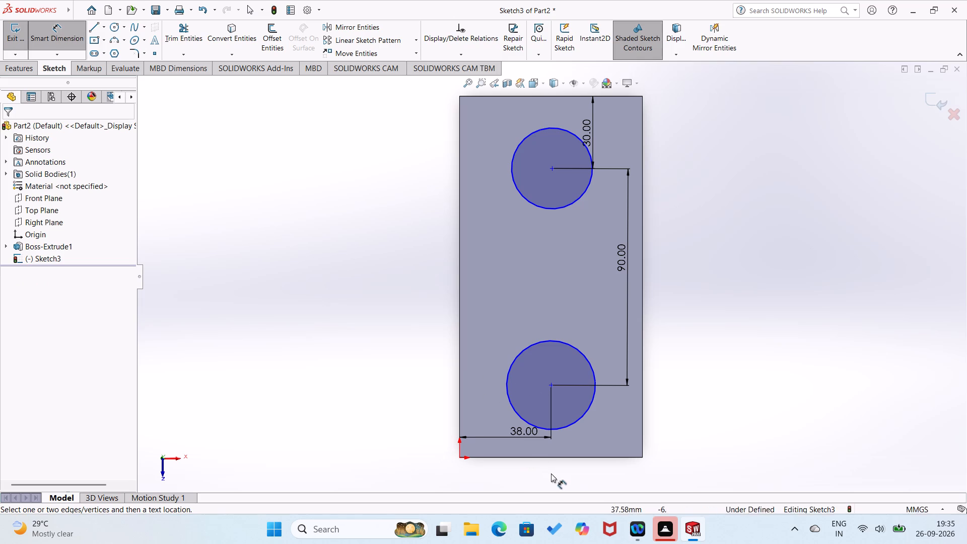
Dimension the lower circle's centre from the face's bottom edge, accepting the offered value.
{"action": "left_click", "coordinate": [580, 457]}
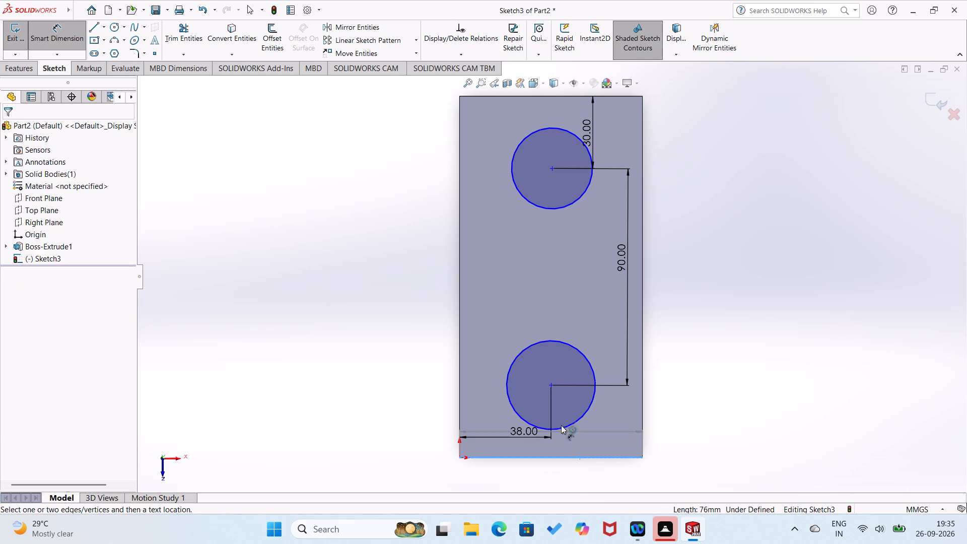
{"action": "left_click", "coordinate": [549, 386]}
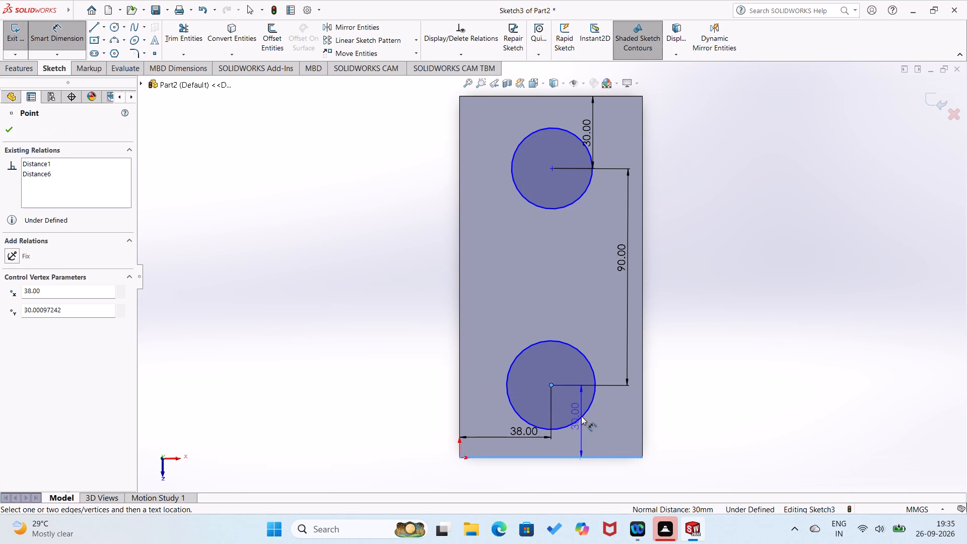
{"action": "left_click", "coordinate": [581, 416]}
{"action": "left_click", "coordinate": [539, 402]}
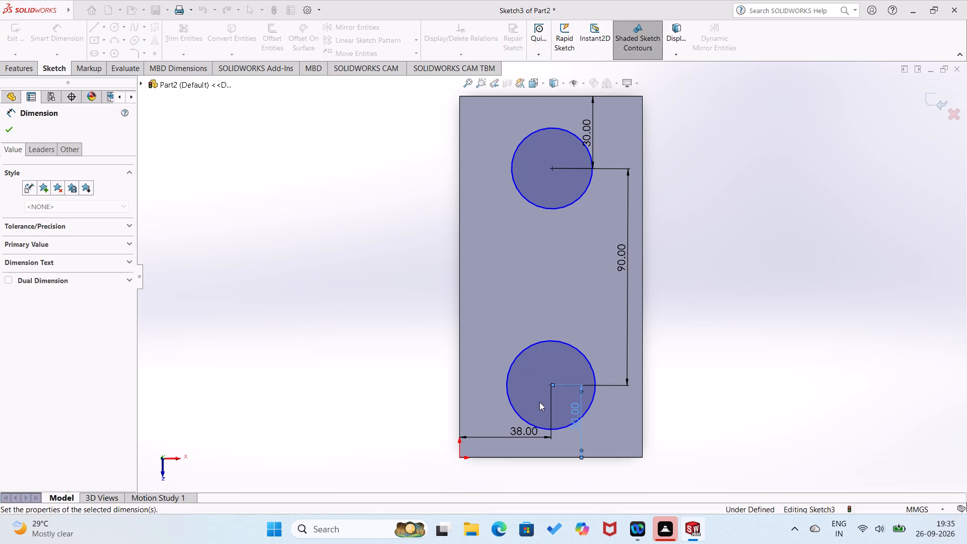
{"action": "left_click", "coordinate": [390, 389]}
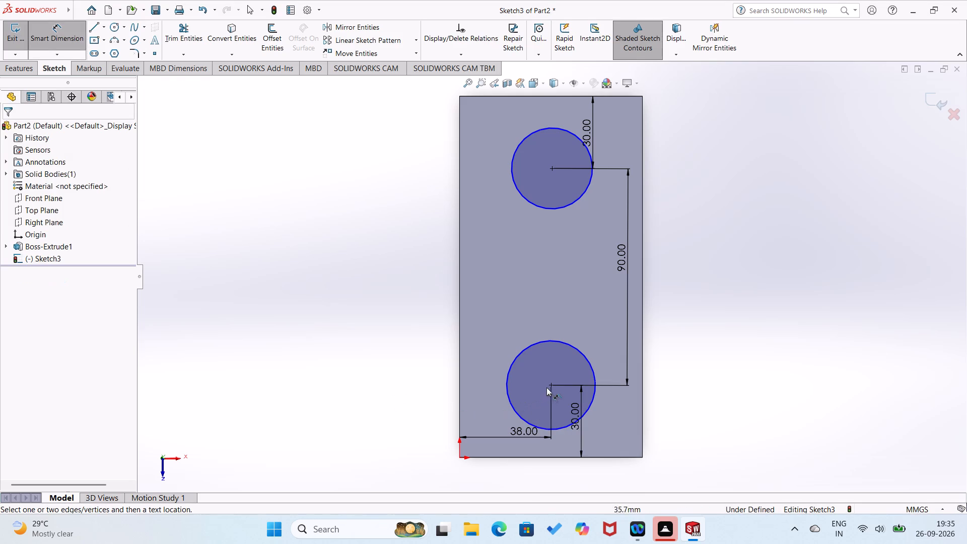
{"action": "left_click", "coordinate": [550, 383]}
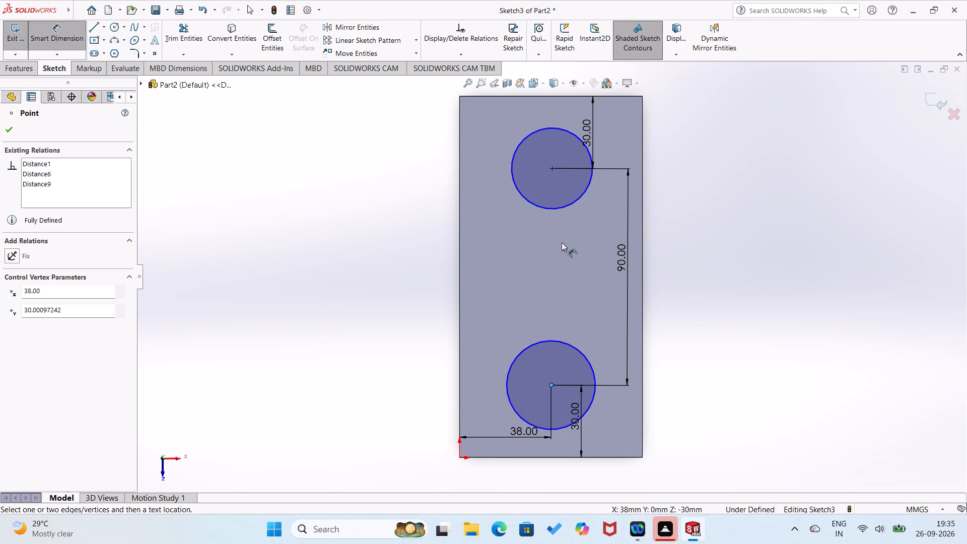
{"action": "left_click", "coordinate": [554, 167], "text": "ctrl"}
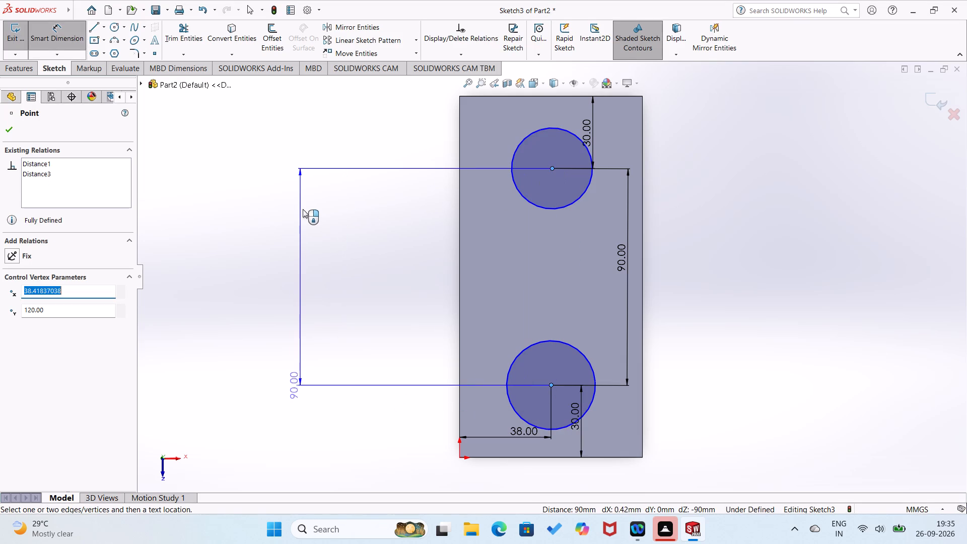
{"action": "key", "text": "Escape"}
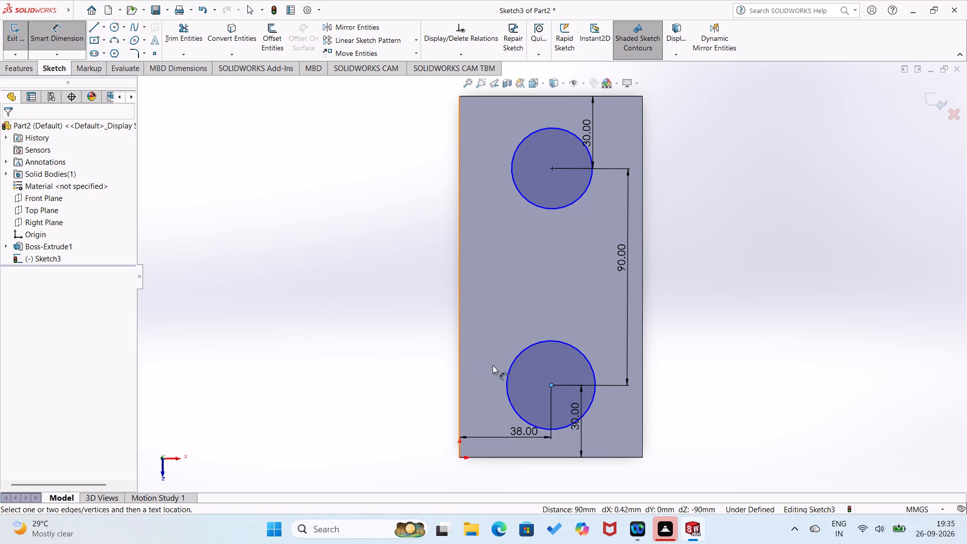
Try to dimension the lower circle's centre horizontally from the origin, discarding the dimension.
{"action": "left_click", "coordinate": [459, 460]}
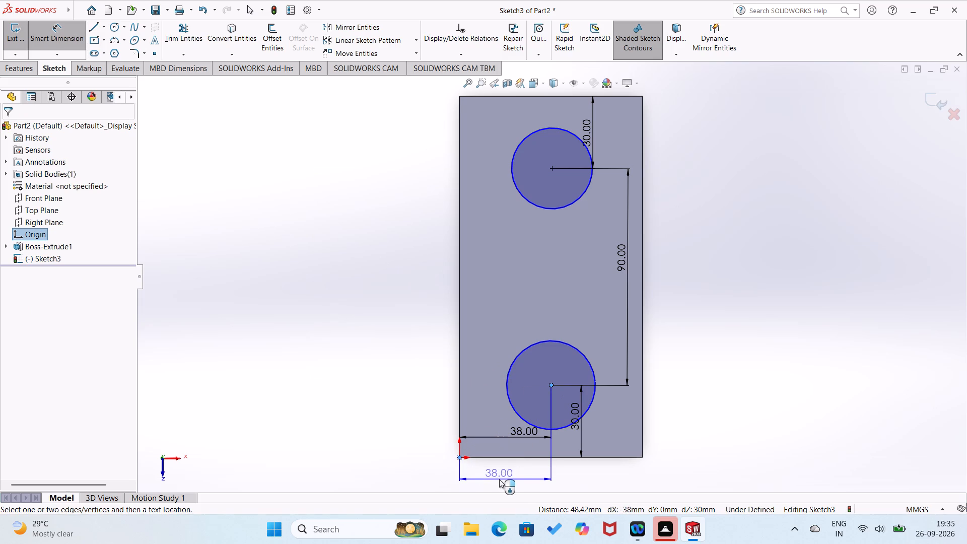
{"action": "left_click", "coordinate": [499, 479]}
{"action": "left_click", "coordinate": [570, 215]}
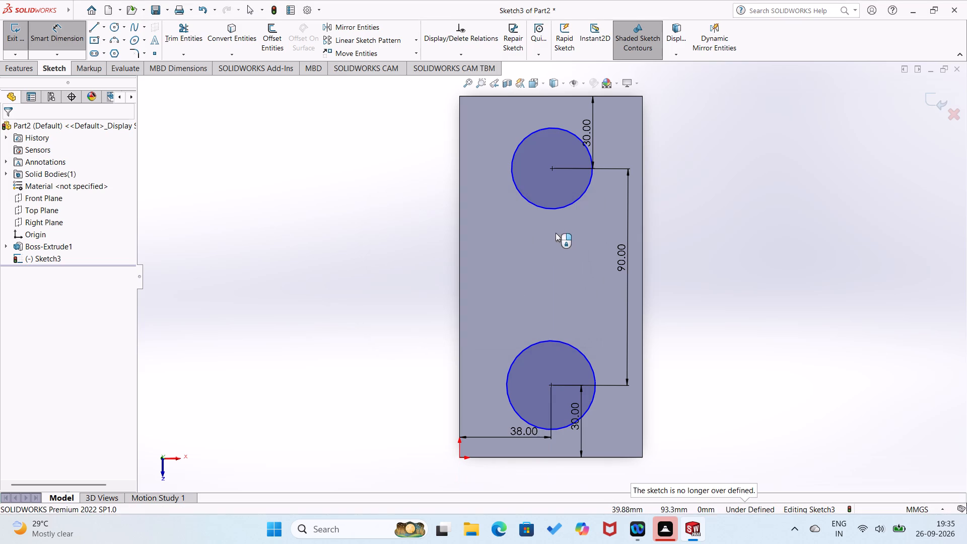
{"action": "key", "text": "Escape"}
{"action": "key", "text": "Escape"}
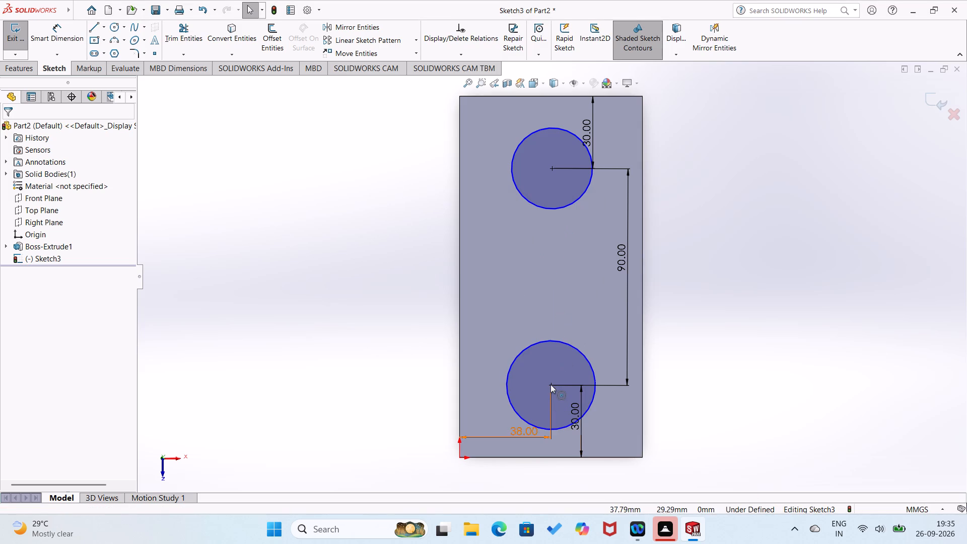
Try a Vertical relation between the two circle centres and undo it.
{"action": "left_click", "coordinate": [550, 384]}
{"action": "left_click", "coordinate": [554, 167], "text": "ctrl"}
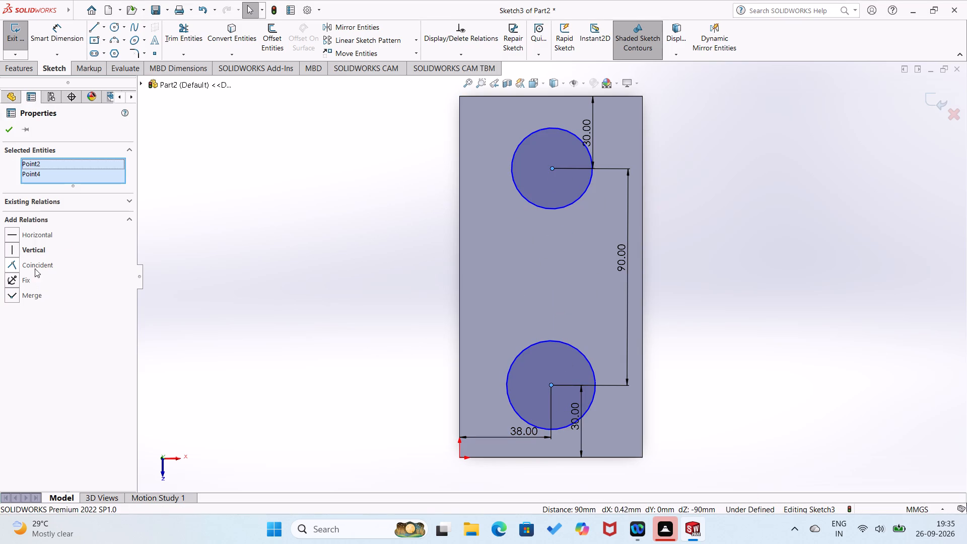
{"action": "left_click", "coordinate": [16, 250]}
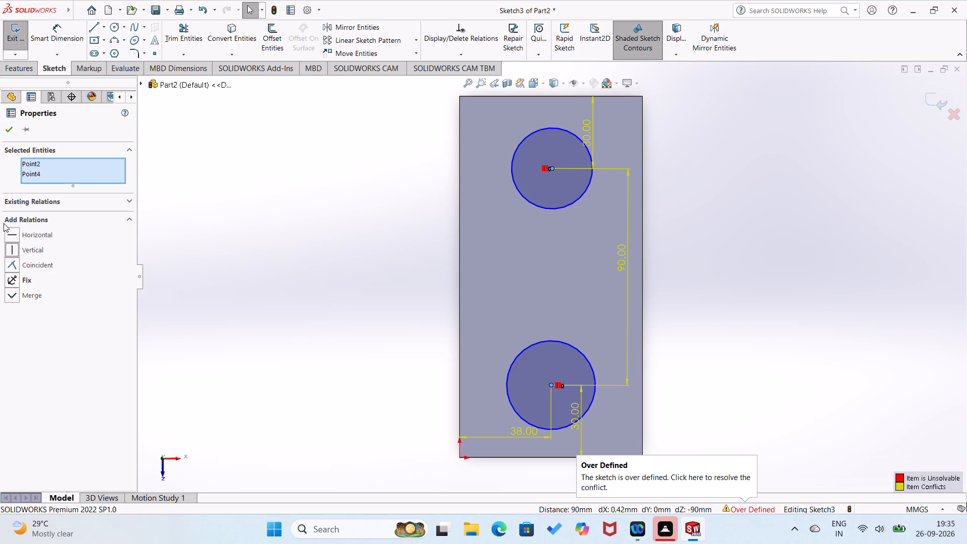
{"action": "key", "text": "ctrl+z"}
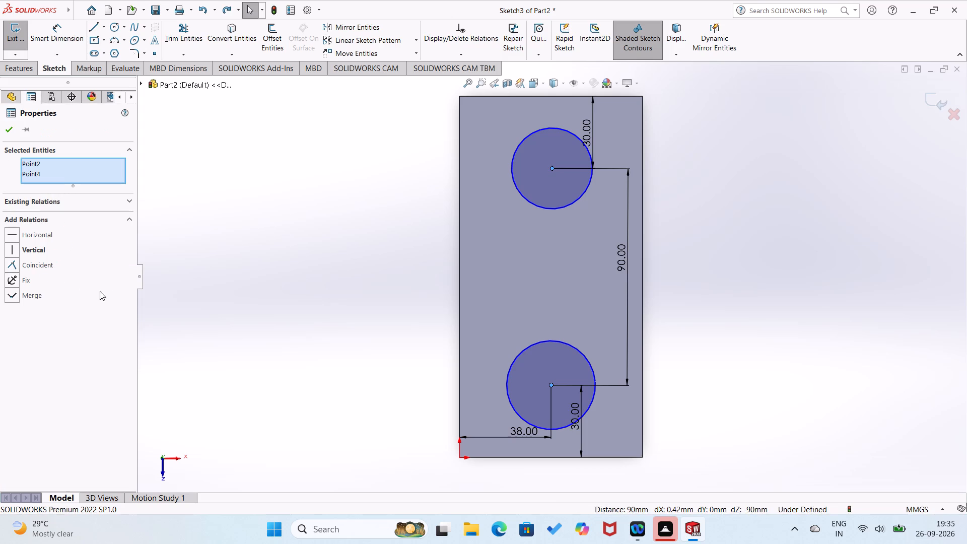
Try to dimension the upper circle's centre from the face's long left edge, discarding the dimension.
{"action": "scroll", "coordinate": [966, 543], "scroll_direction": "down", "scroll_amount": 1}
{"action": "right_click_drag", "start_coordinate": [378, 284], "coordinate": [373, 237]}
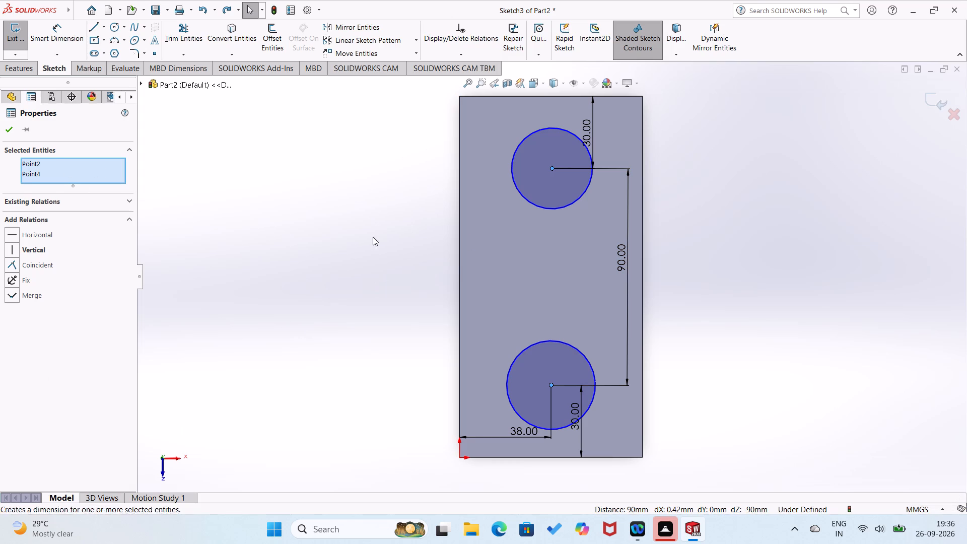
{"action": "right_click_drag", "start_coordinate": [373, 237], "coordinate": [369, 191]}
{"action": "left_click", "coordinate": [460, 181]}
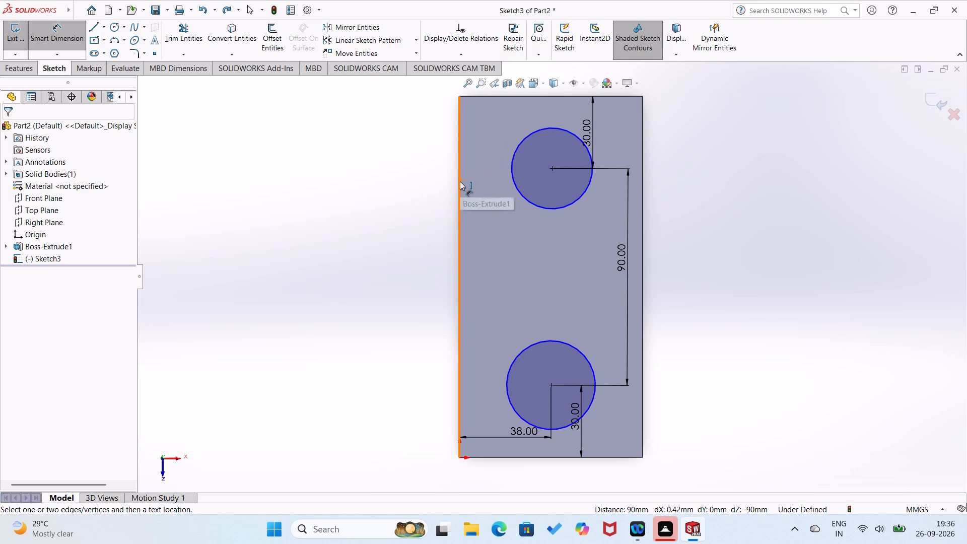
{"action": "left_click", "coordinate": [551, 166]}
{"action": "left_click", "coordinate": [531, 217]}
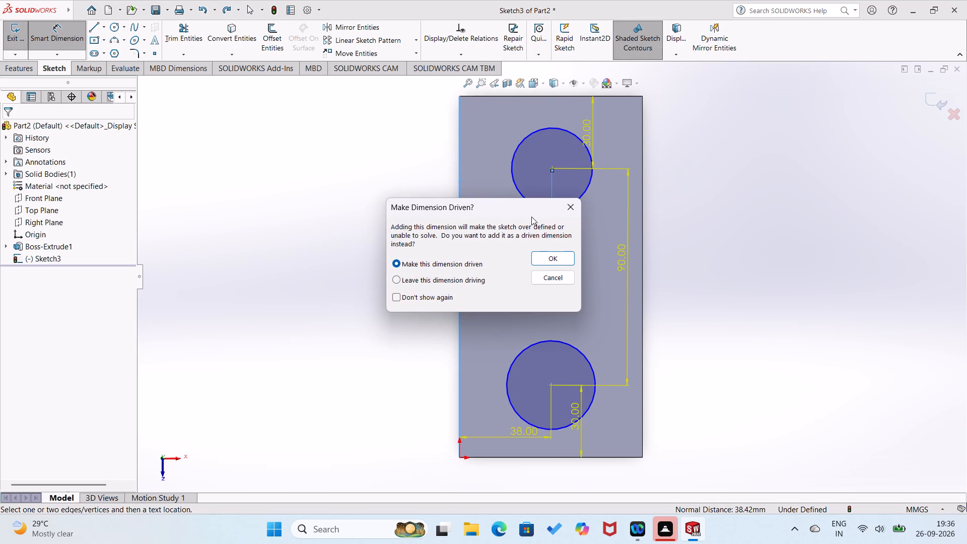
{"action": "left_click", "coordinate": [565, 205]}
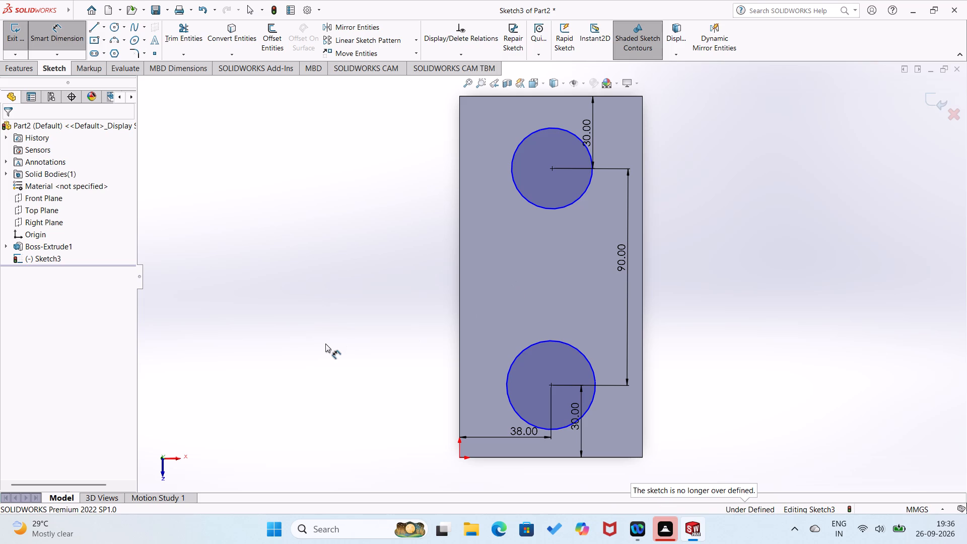
Dimension the lower circle's diameter at 40 mm.
{"action": "left_click", "coordinate": [524, 350]}
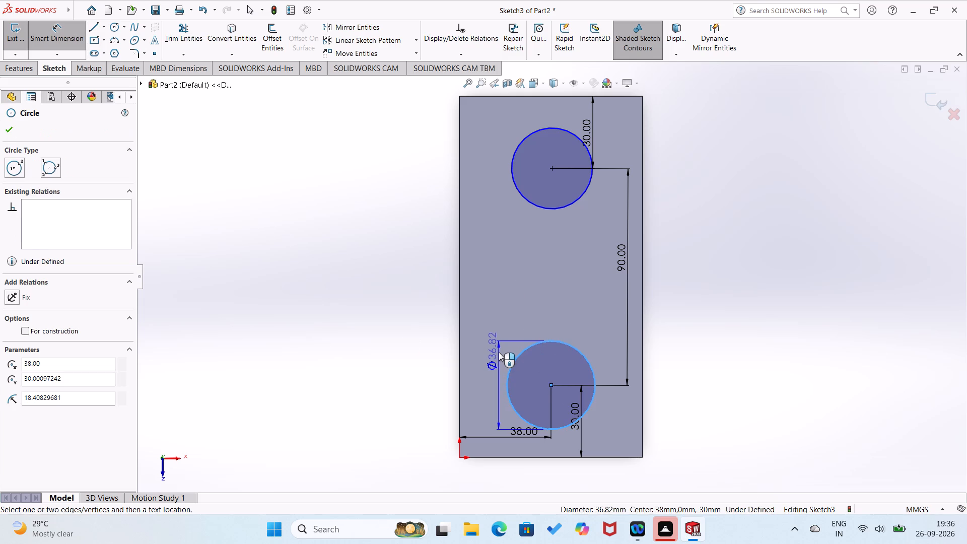
{"action": "left_click", "coordinate": [499, 352]}
{"action": "type", "text": "40"}
{"action": "key", "text": "Return"}
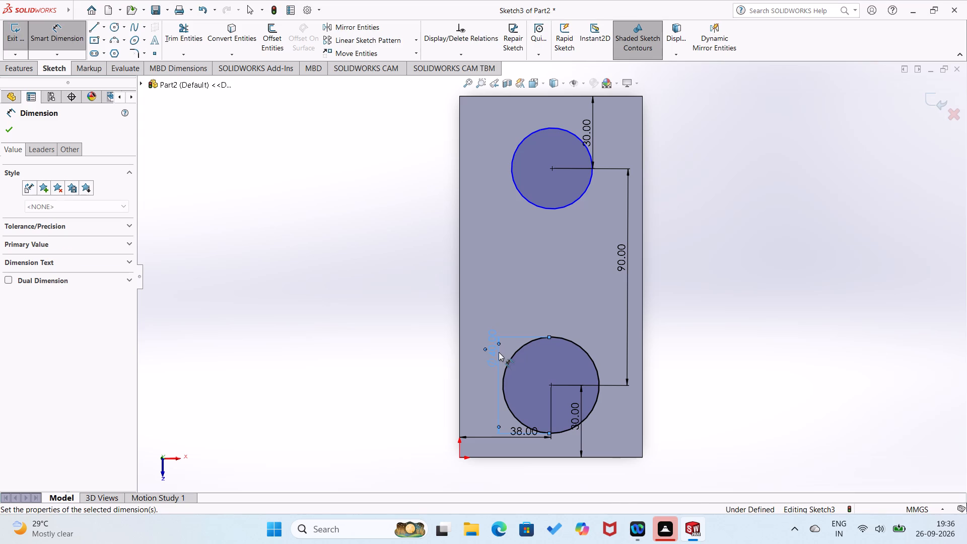
Dimension the upper circle's diameter as the sum of two 17.5 mm radii, giving 35 mm.
{"action": "left_click", "coordinate": [550, 206]}
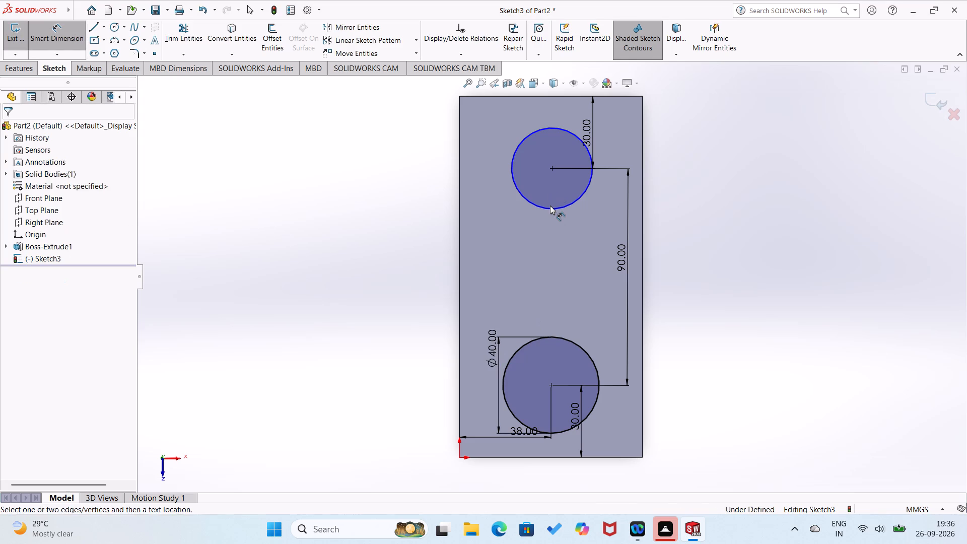
{"action": "left_click", "coordinate": [550, 207]}
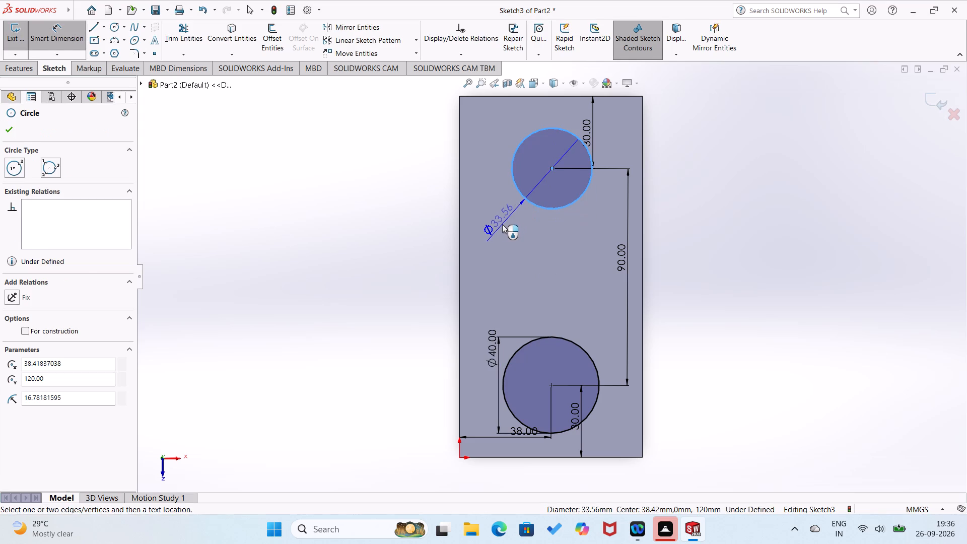
{"action": "left_click", "coordinate": [502, 224]}
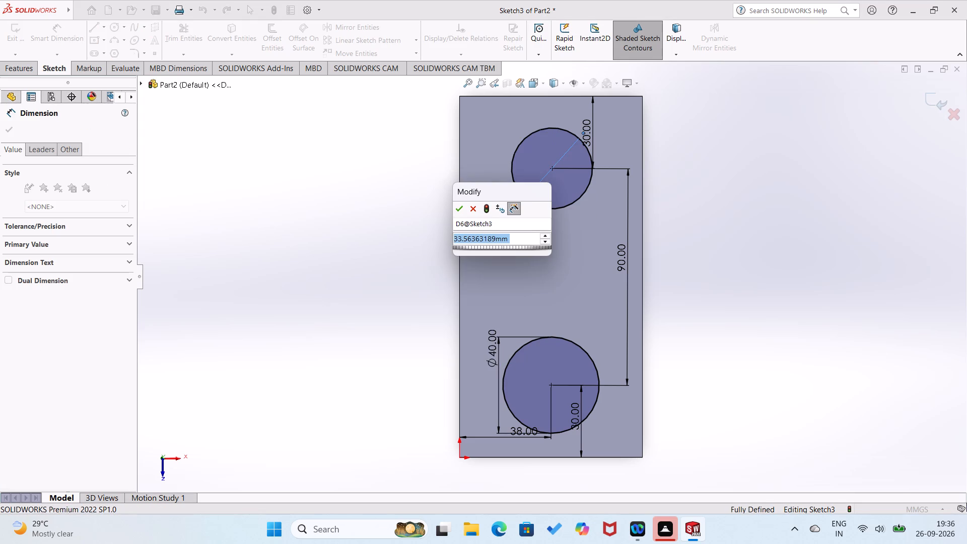
{"action": "type", "text": "17"}
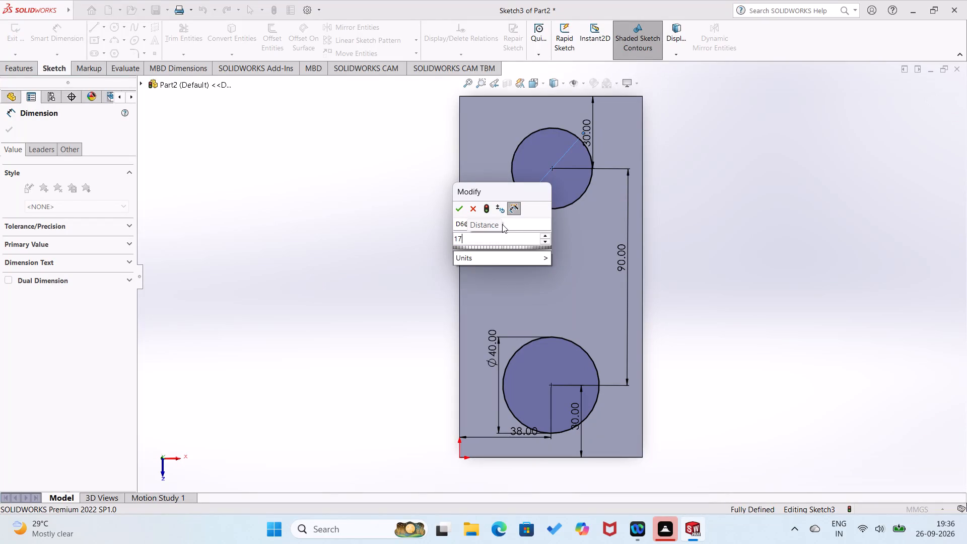
{"action": "type", "text": ".5+17."}
{"action": "key", "text": "5"}
{"action": "key", "text": "Return"}
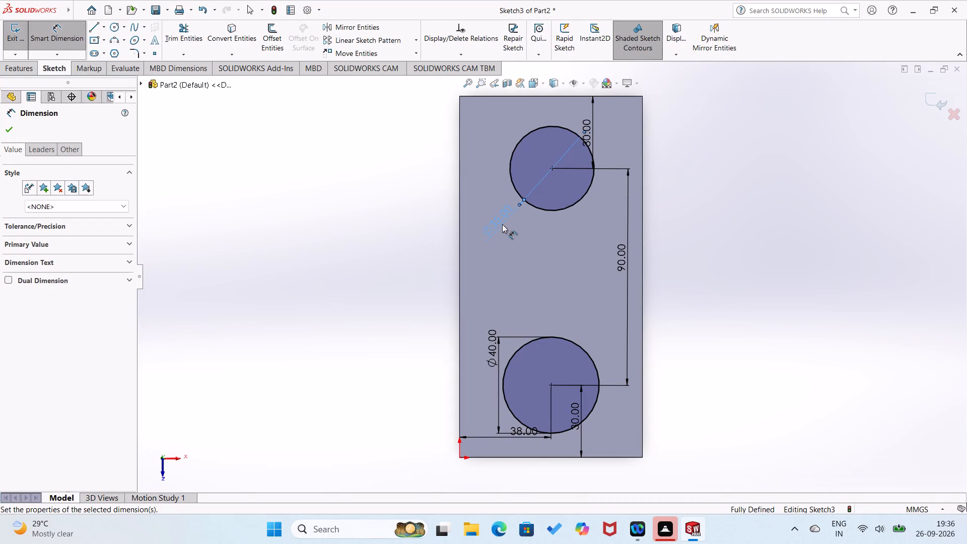
{"action": "left_click", "coordinate": [376, 292]}
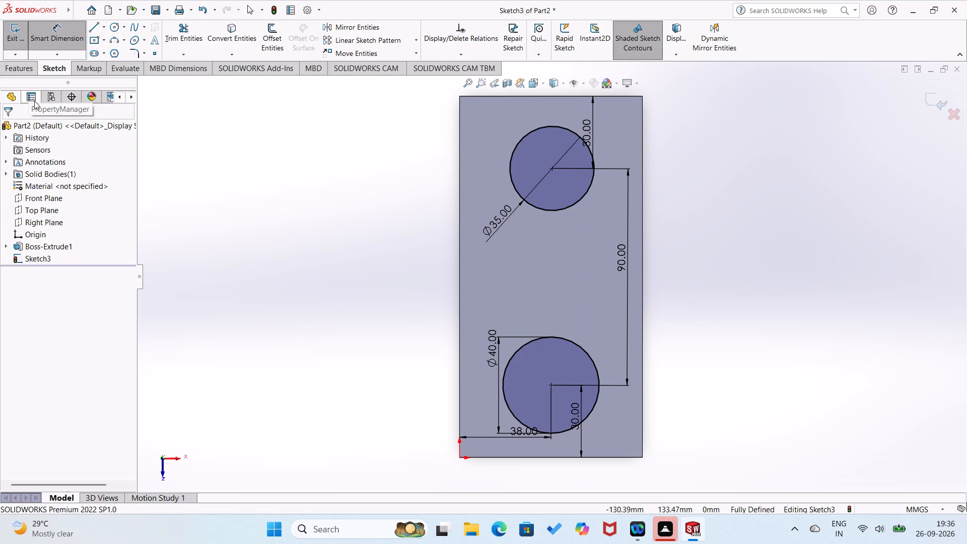
Sketch a 40 mm vertical line through the lower circle's centre, from its top quadrant to its bottom quadrant.
{"action": "right_click_drag", "start_coordinate": [364, 325], "coordinate": [263, 359]}
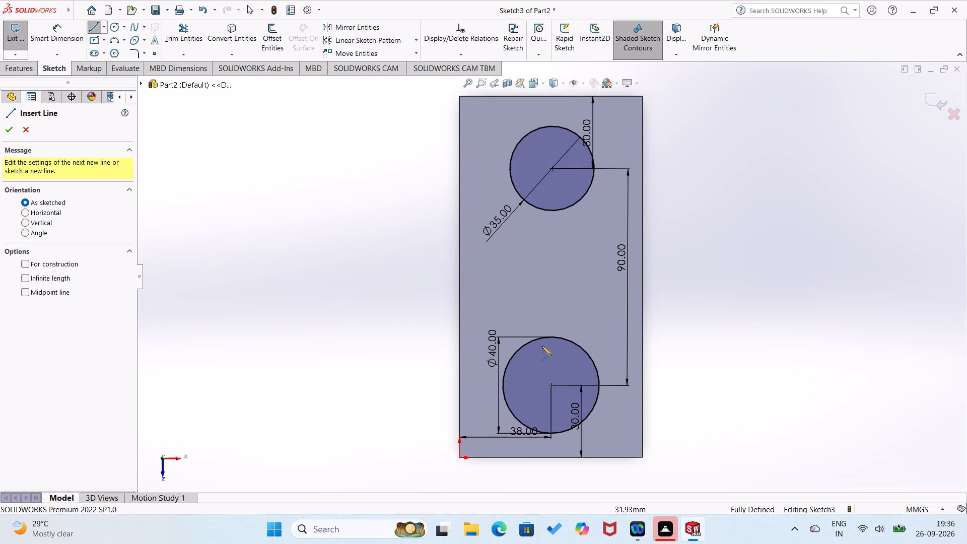
{"action": "left_click", "coordinate": [552, 335]}
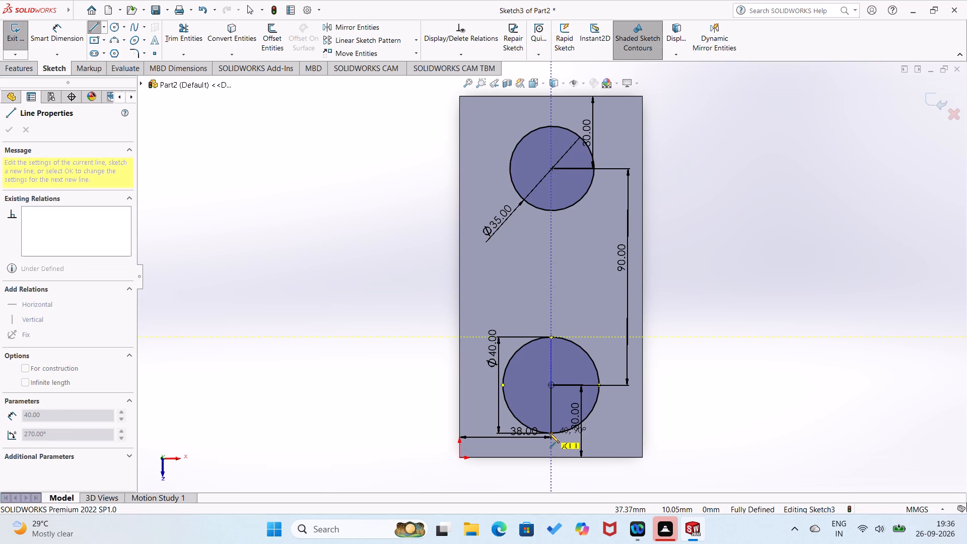
{"action": "left_click", "coordinate": [550, 432]}
{"action": "right_click_drag", "start_coordinate": [400, 415], "coordinate": [432, 292]}
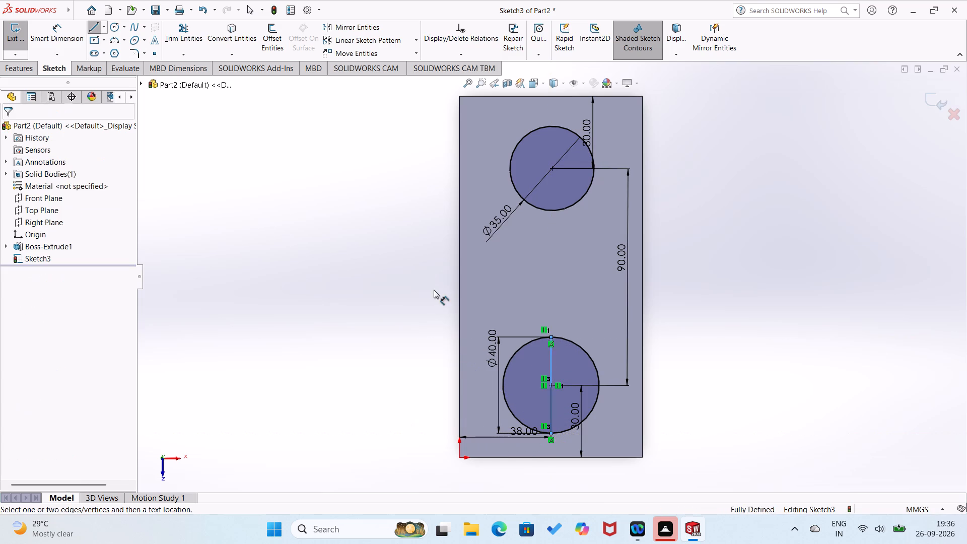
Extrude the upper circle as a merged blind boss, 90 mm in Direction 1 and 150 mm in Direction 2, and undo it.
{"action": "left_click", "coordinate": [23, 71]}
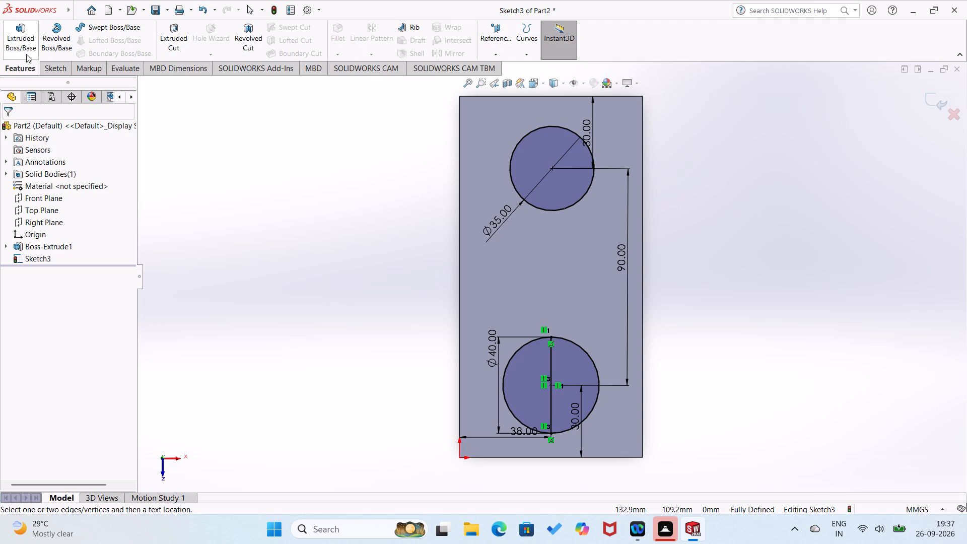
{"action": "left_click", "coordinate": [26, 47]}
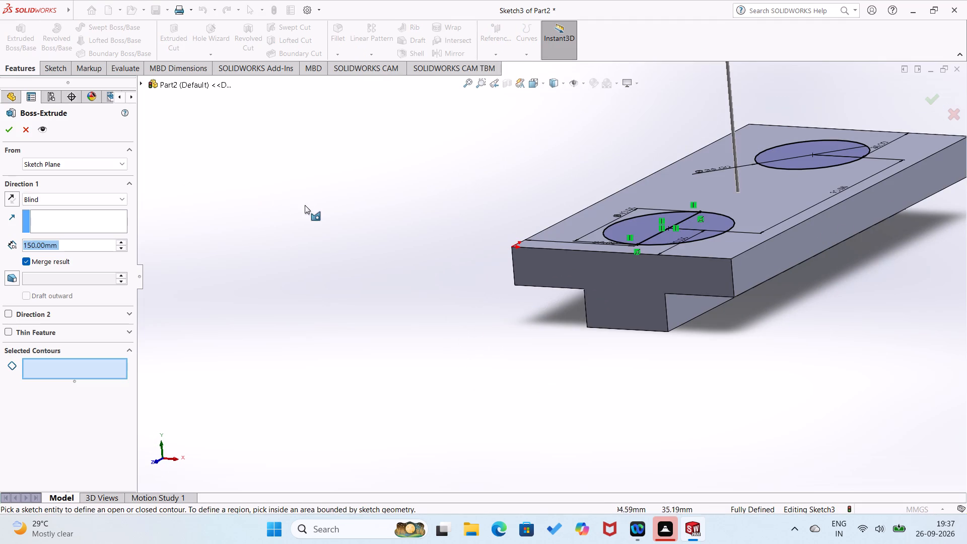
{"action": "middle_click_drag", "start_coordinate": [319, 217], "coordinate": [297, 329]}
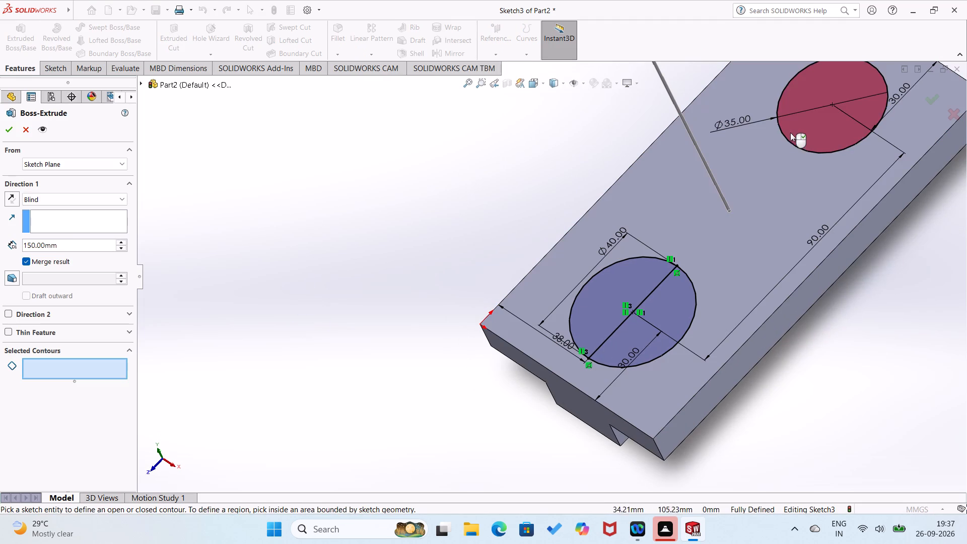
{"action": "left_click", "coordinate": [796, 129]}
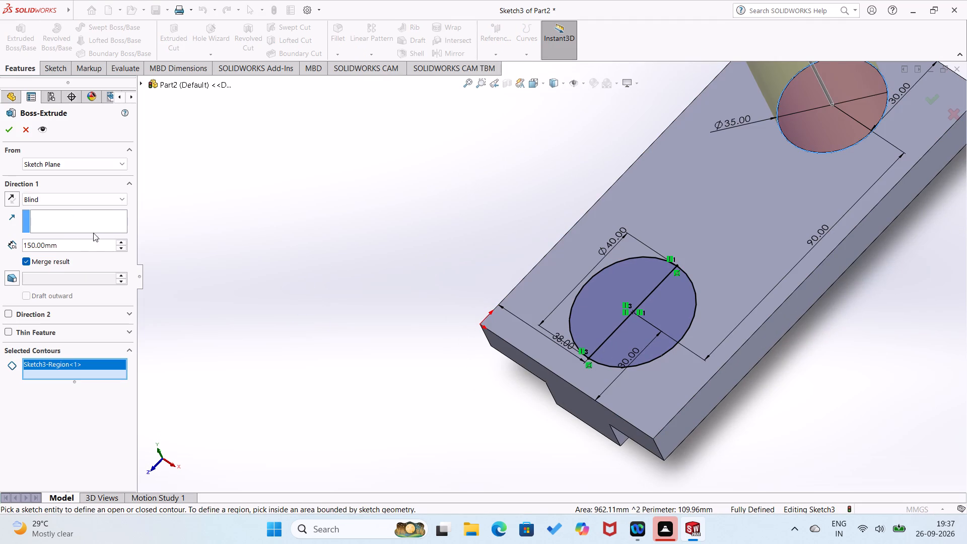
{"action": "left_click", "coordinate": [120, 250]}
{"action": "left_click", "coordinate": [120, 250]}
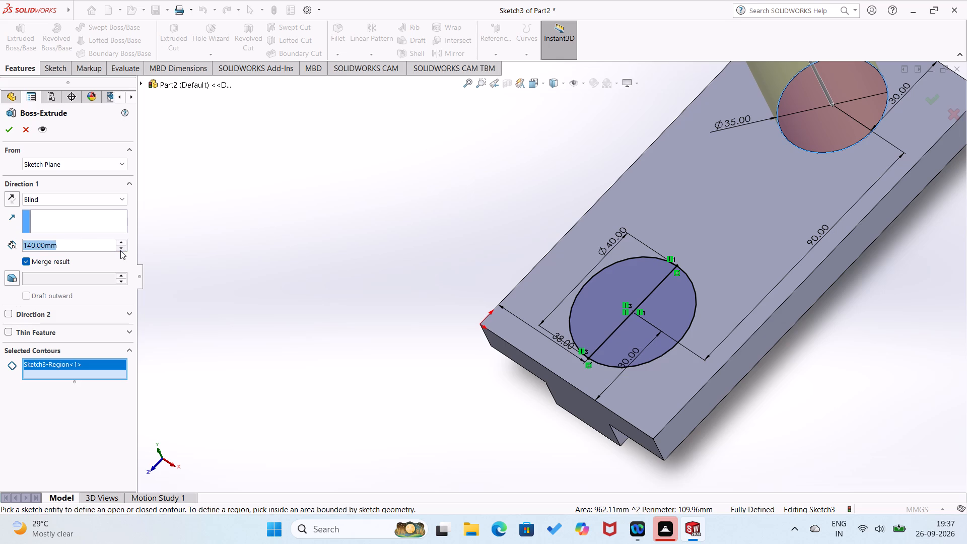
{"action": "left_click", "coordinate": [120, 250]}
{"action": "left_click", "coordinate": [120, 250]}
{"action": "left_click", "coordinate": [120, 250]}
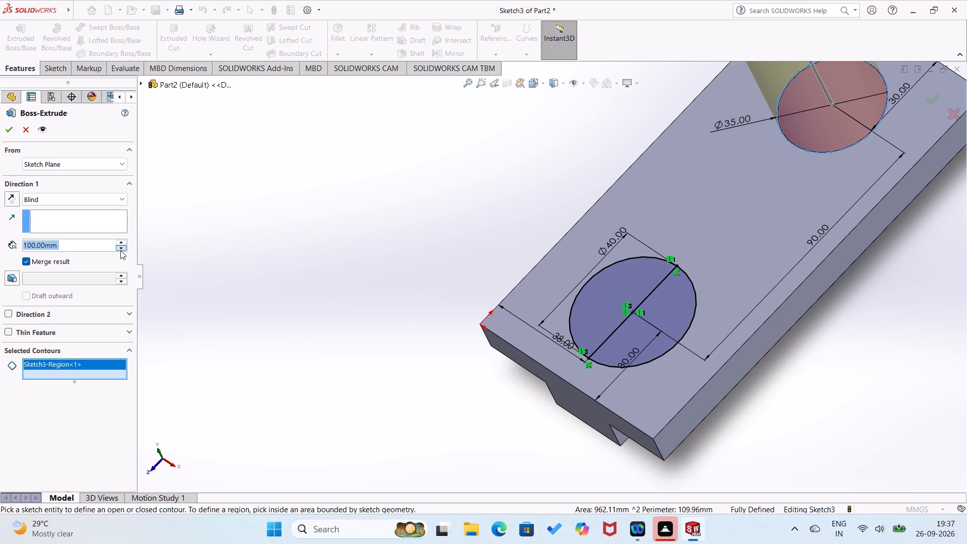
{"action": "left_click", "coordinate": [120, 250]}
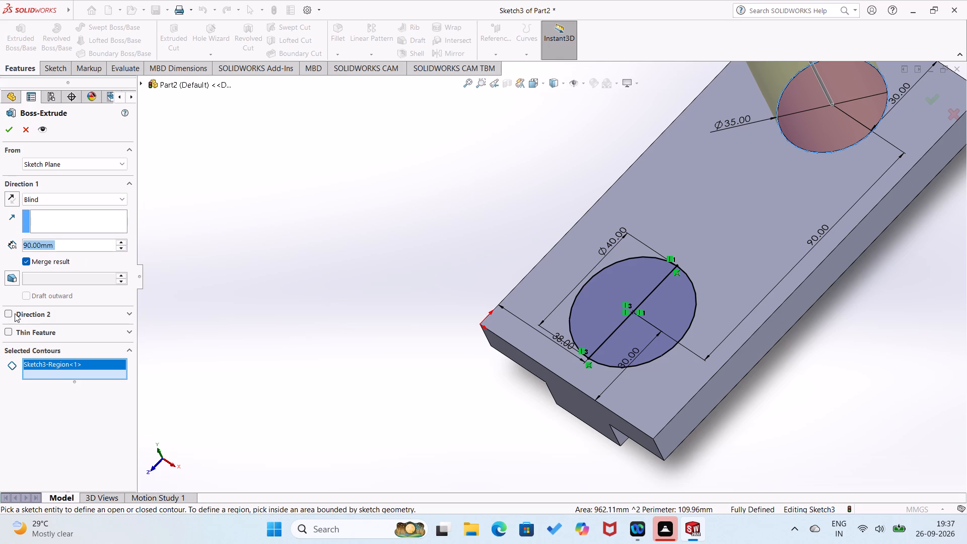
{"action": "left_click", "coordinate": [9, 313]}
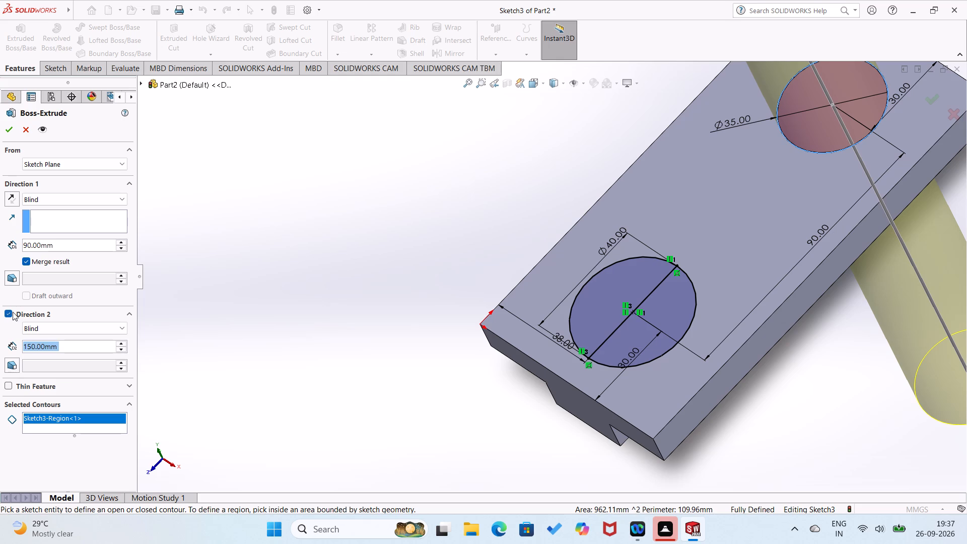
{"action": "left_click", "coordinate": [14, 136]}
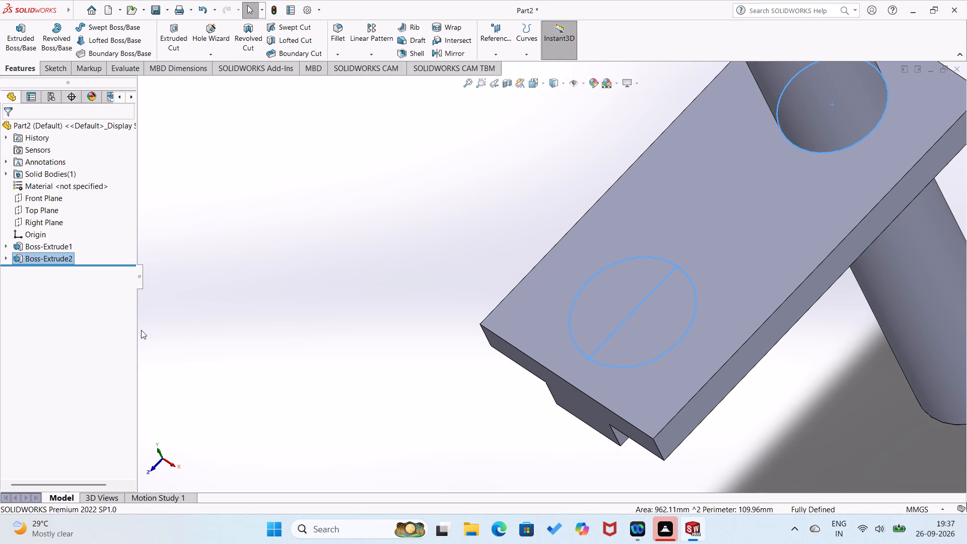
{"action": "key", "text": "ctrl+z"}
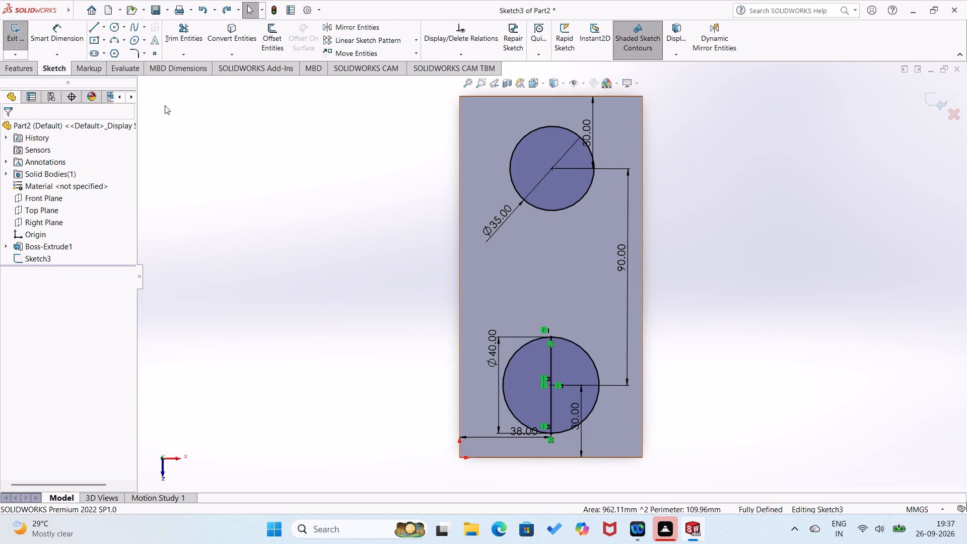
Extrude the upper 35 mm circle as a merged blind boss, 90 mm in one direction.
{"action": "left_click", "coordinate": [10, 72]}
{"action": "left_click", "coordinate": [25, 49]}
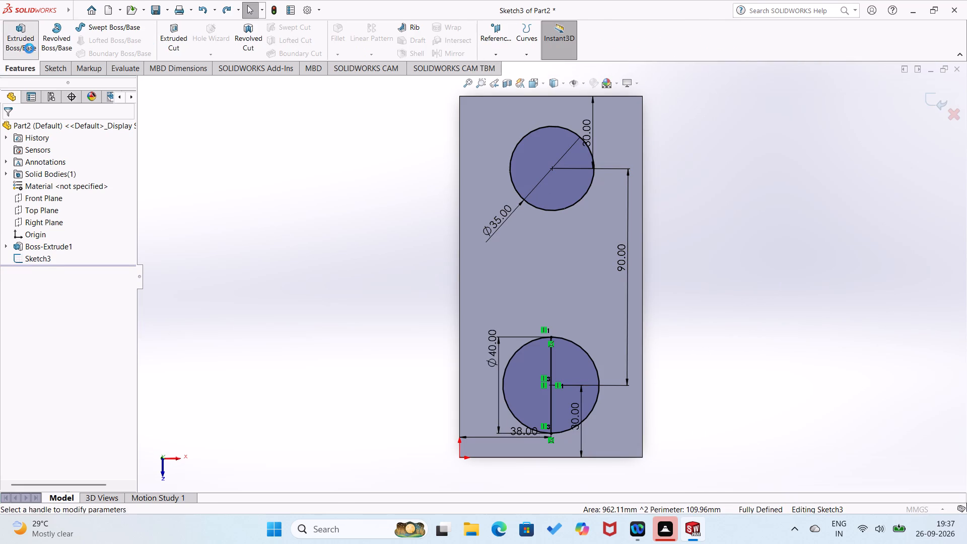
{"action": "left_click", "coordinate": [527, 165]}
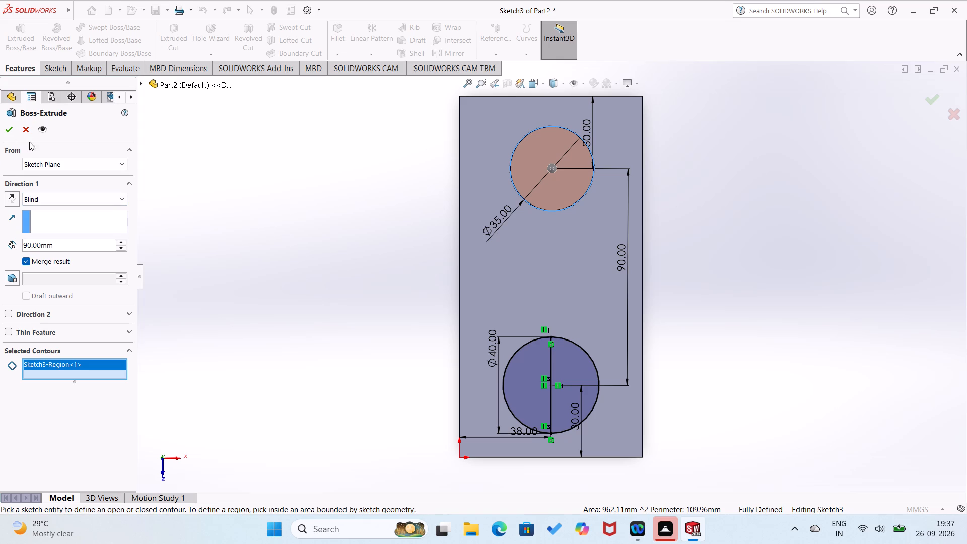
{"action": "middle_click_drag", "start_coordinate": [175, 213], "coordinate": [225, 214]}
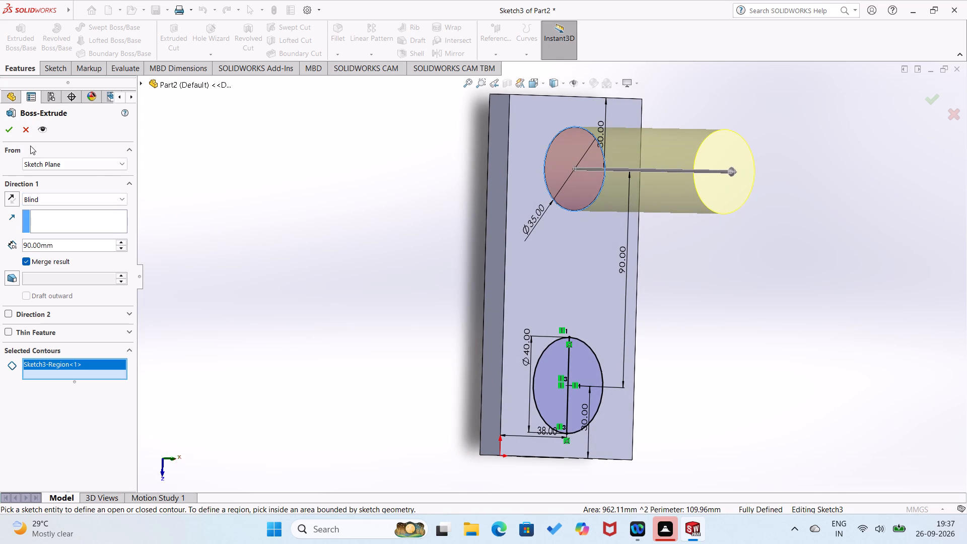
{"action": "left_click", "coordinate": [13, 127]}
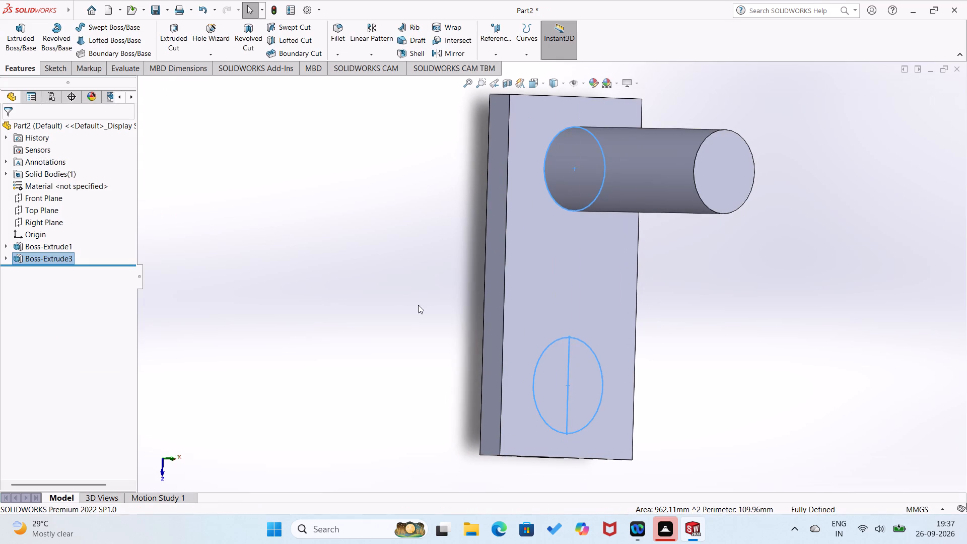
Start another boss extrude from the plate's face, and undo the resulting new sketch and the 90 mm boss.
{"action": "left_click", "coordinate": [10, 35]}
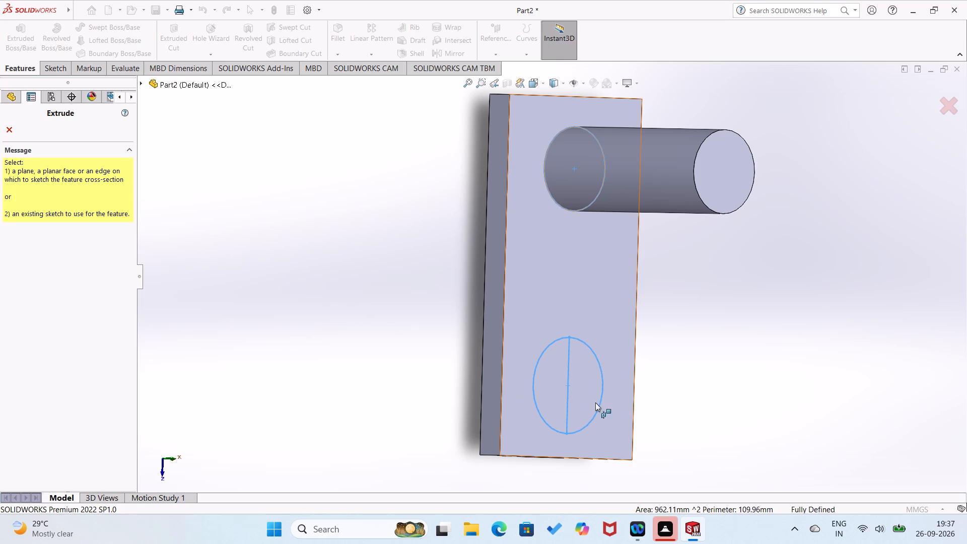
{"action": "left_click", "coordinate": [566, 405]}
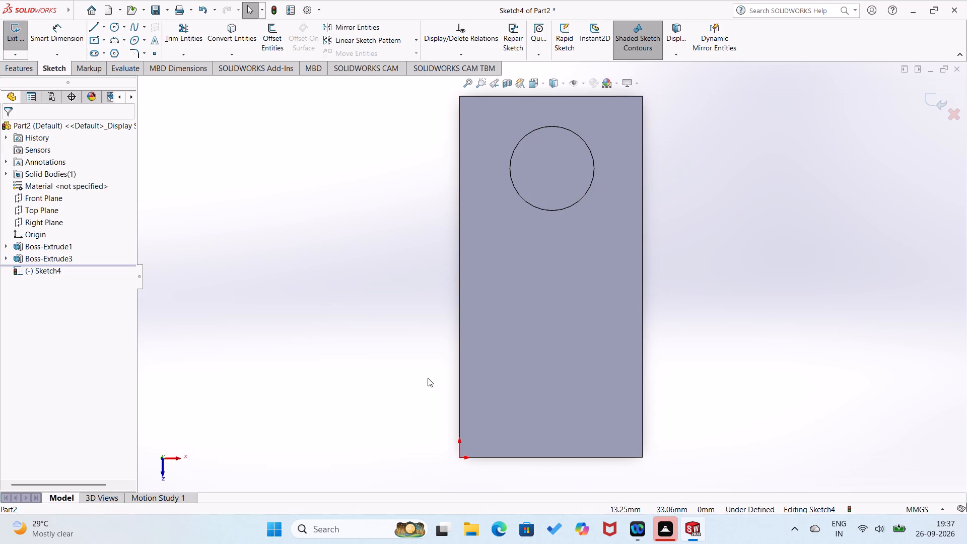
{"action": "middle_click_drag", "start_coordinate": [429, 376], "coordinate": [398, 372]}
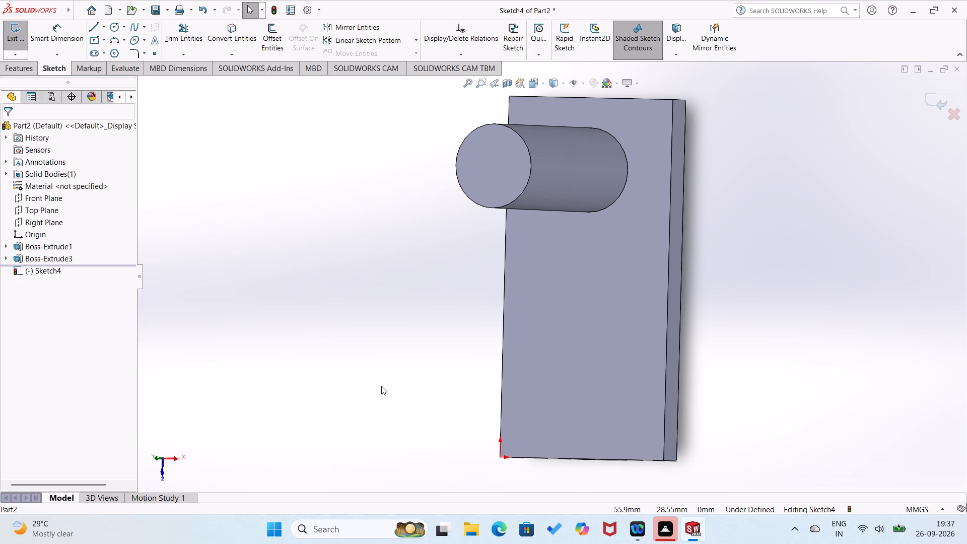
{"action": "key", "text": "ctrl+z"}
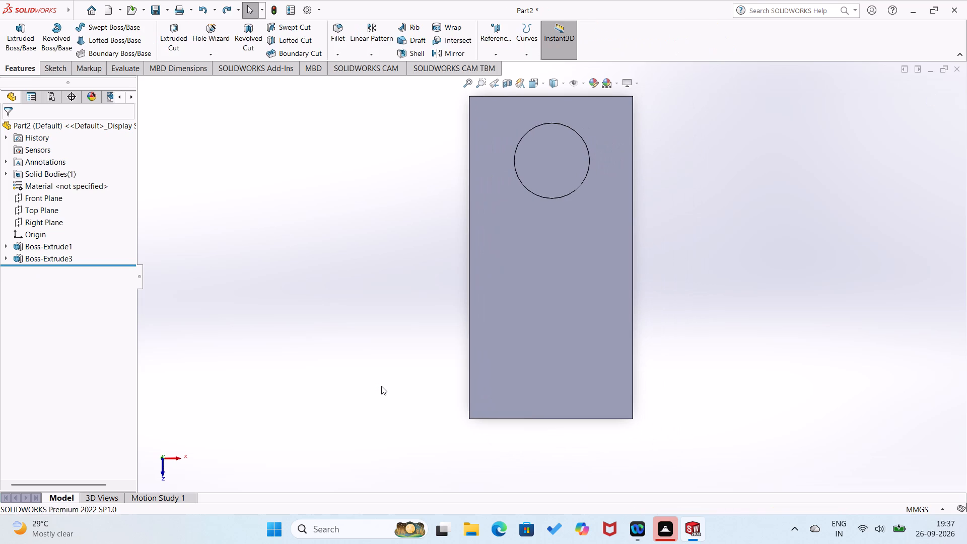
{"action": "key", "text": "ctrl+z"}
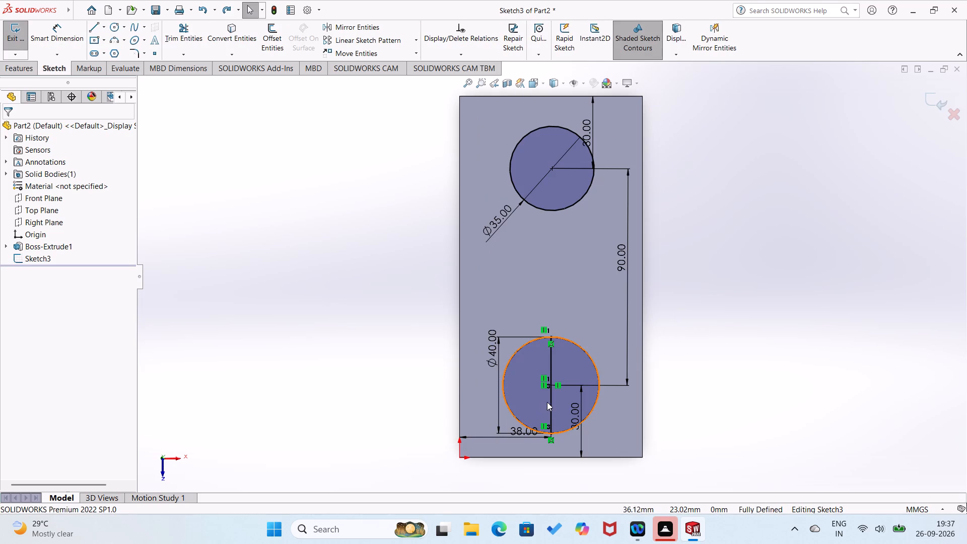
Delete the 90 mm distance dimension between the centres of the two circles.
{"action": "left_click", "coordinate": [25, 75]}
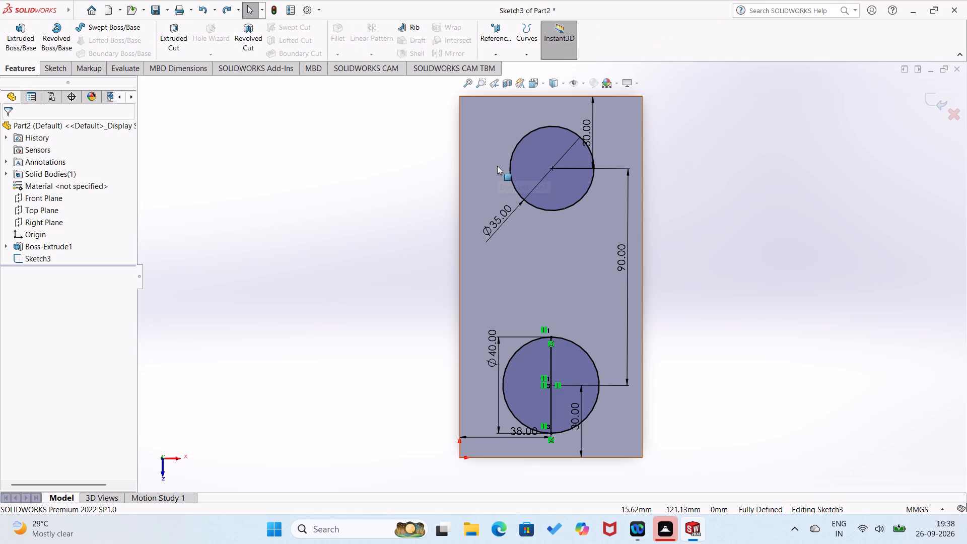
{"action": "key", "text": "ctrl+z"}
{"action": "key", "text": "ctrl+z"}
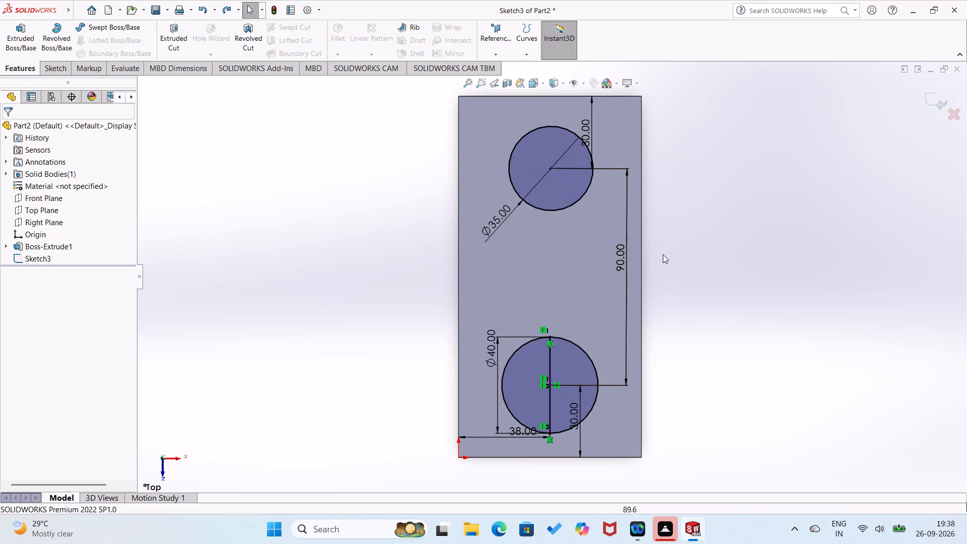
{"action": "left_click", "coordinate": [625, 270]}
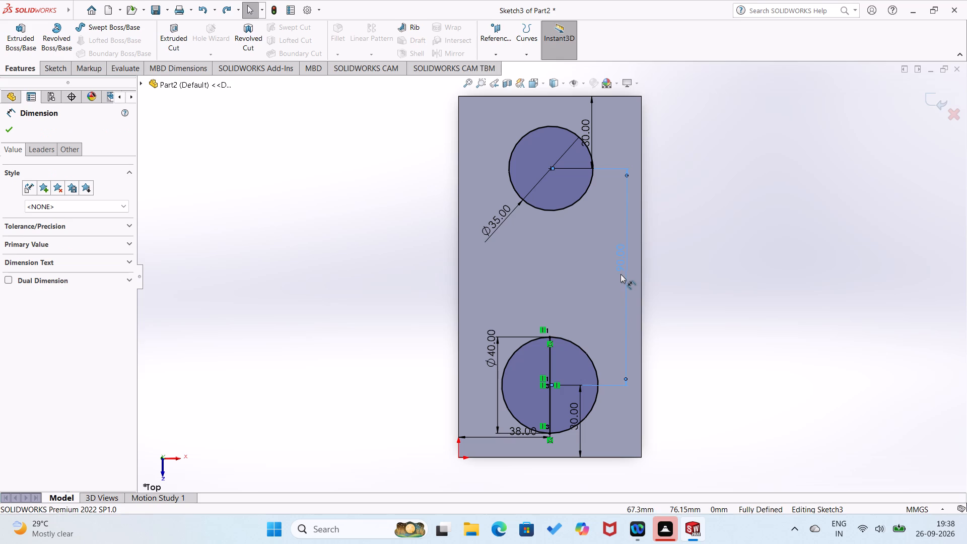
{"action": "key", "text": "Delete"}
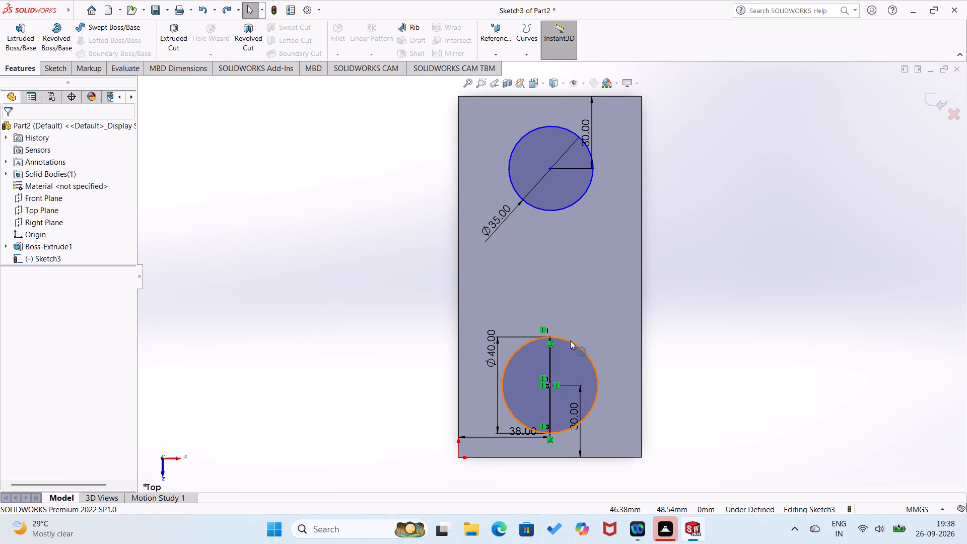
Dimension the upper circle's centre 38 mm from the plate's long edge on the origin side.
{"action": "right_click_drag", "start_coordinate": [679, 302], "coordinate": [713, 187]}
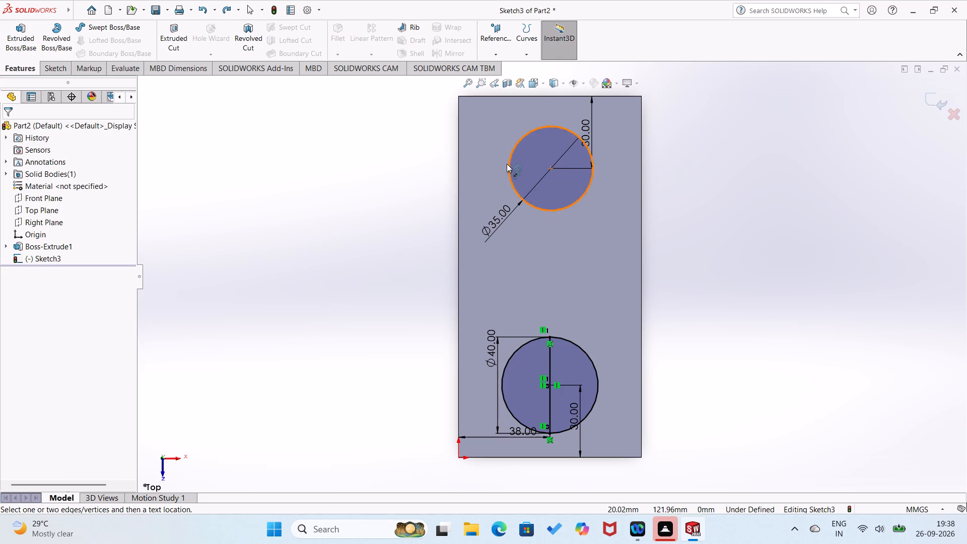
{"action": "left_click", "coordinate": [550, 168]}
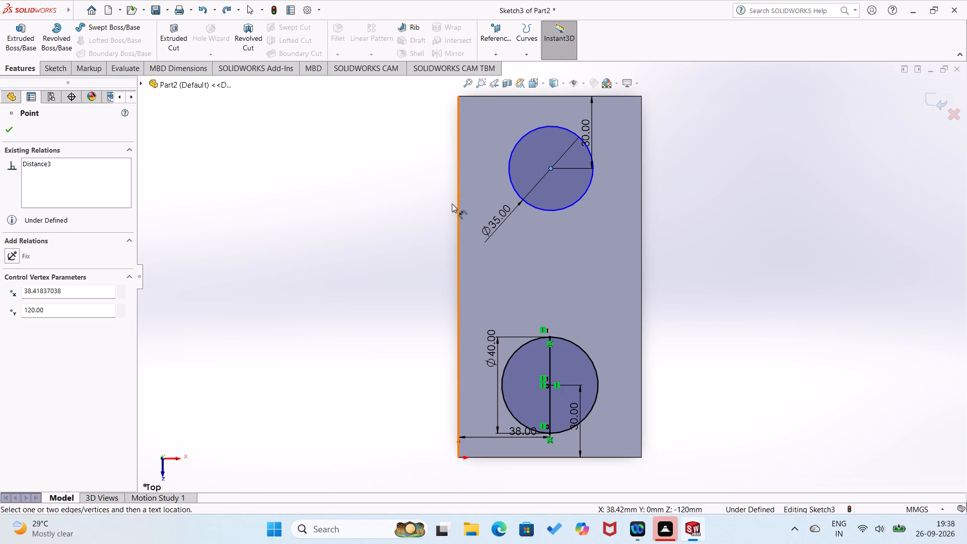
{"action": "left_click", "coordinate": [459, 202]}
{"action": "left_click", "coordinate": [507, 181]}
{"action": "key", "text": "space"}
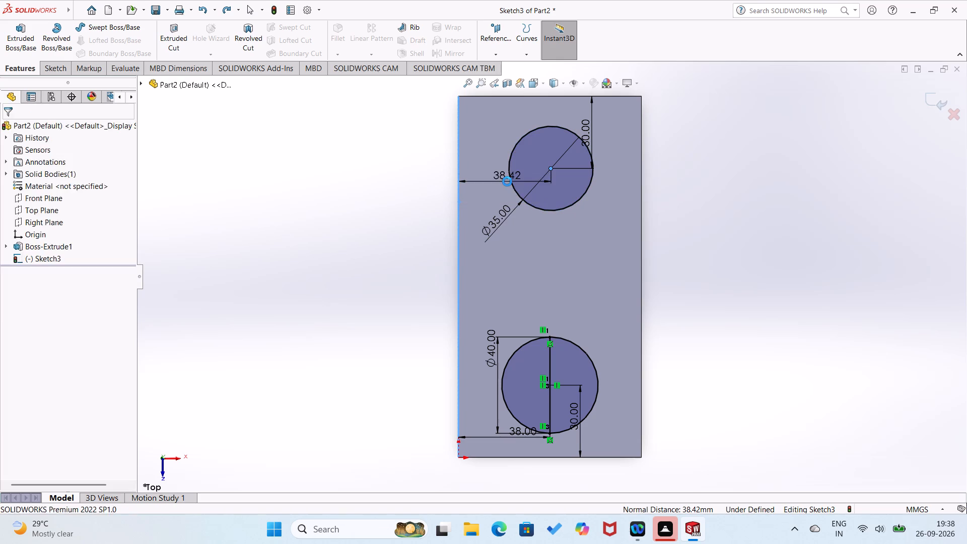
{"action": "type", "text": "38"}
{"action": "key", "text": "Return"}
{"action": "left_click", "coordinate": [405, 255]}
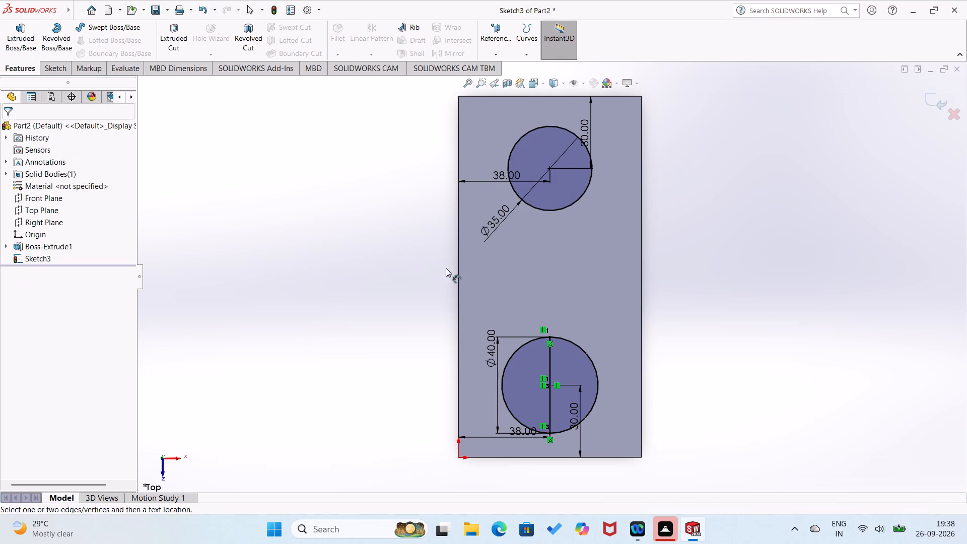
Delete the lower circle from the sketch together with its diameter dimension and the vertical line through its centre.
{"action": "left_click", "coordinate": [492, 331]}
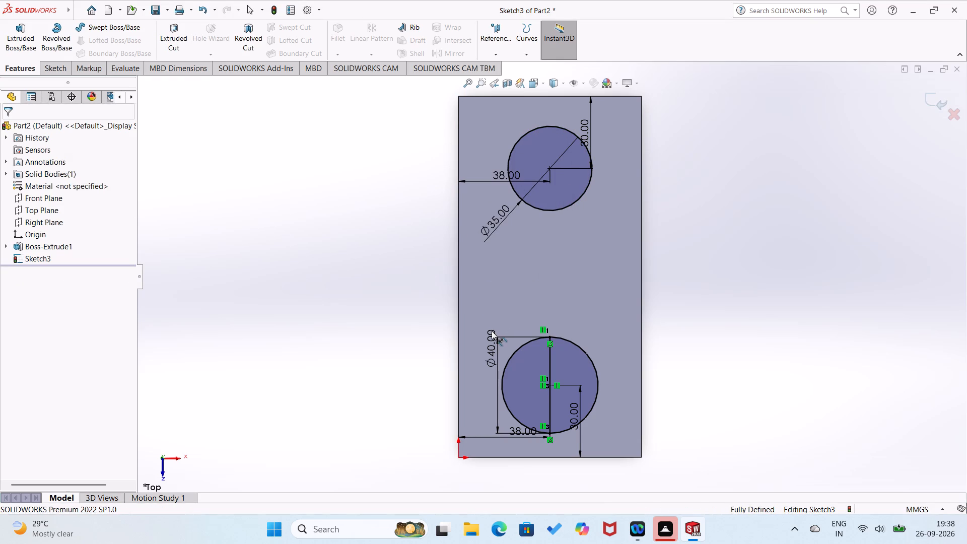
{"action": "left_click", "coordinate": [492, 339]}
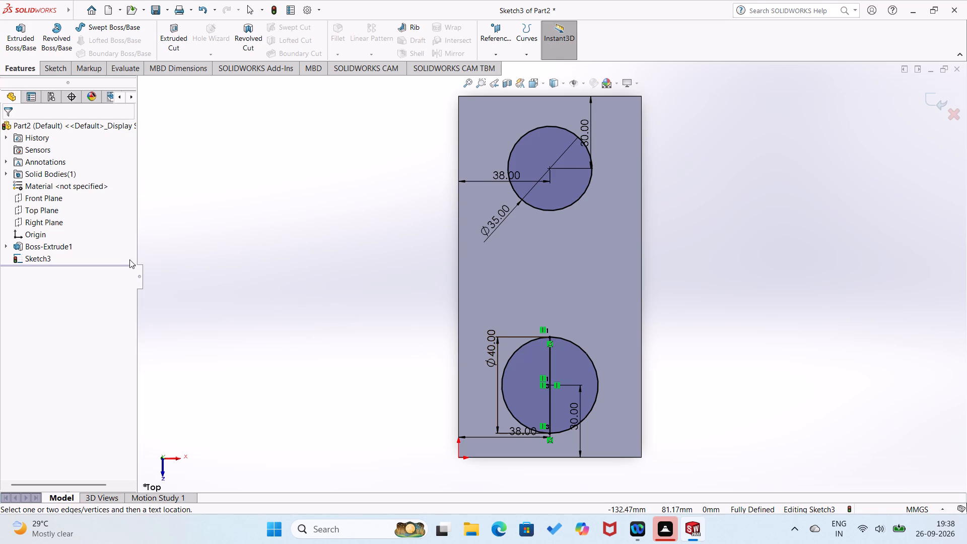
{"action": "key", "text": "Escape"}
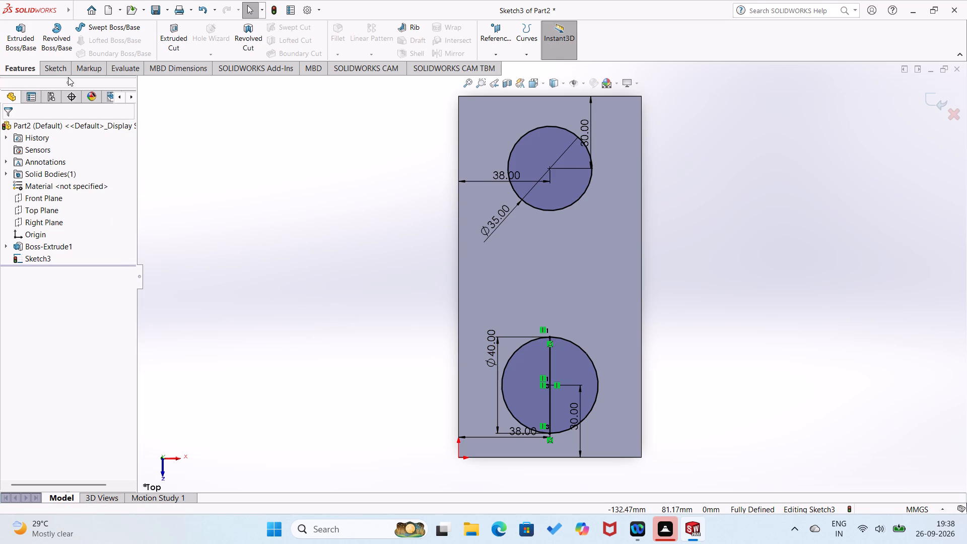
{"action": "left_click", "coordinate": [62, 72]}
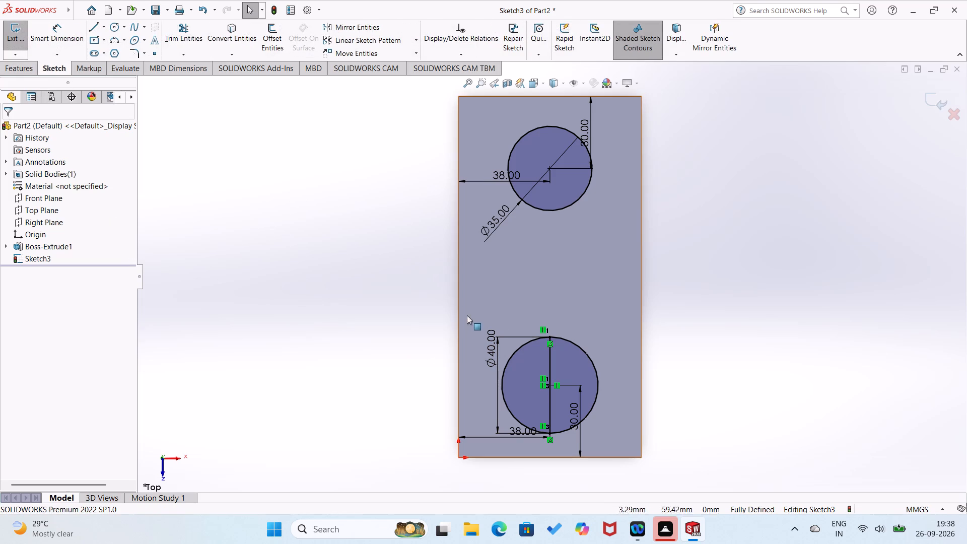
{"action": "left_click", "coordinate": [485, 349]}
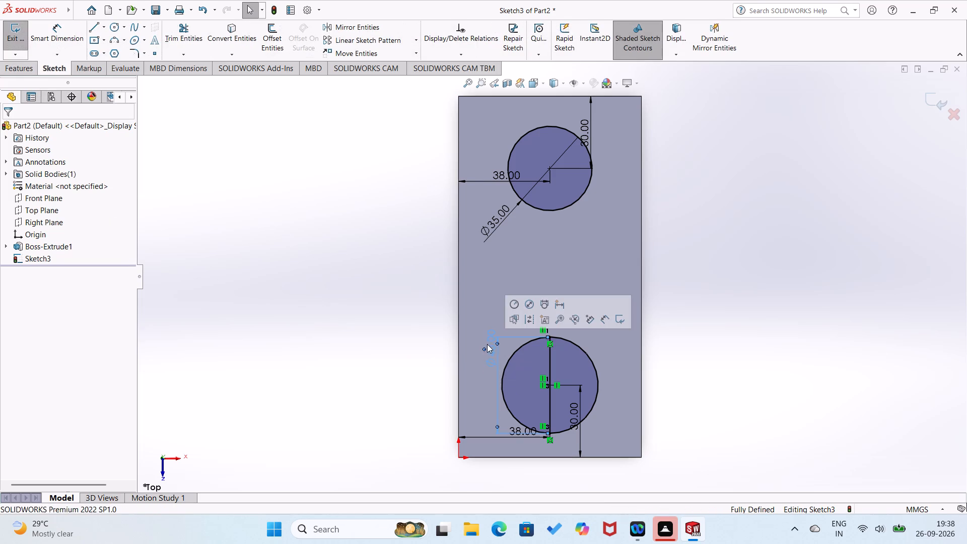
{"action": "key", "text": "Delete"}
{"action": "left_click", "coordinate": [509, 357]}
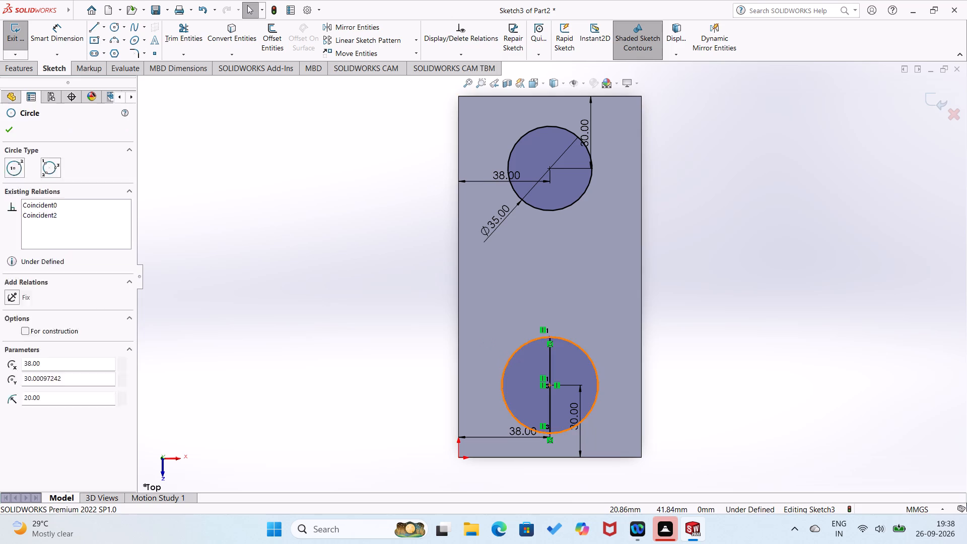
{"action": "key", "text": "Delete"}
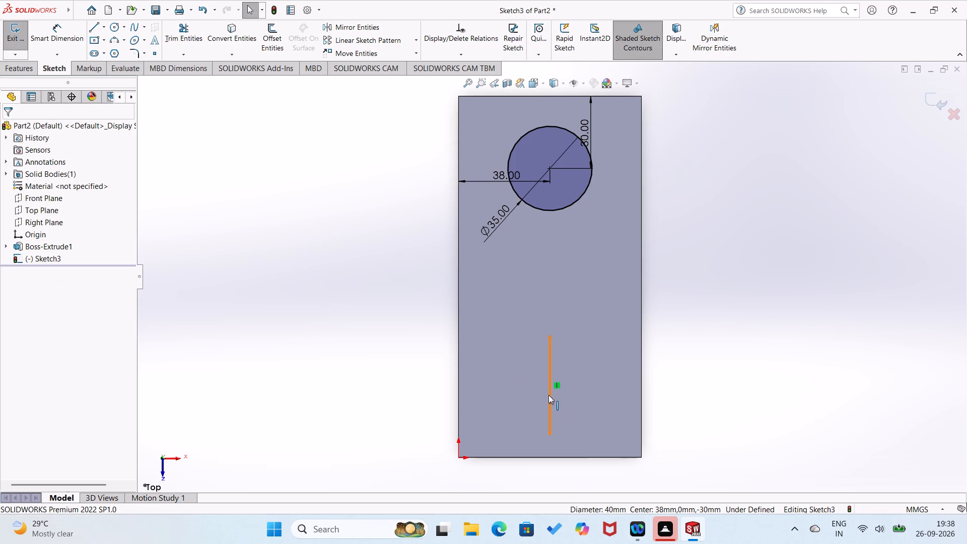
{"action": "left_click", "coordinate": [548, 395]}
{"action": "key", "text": "Delete"}
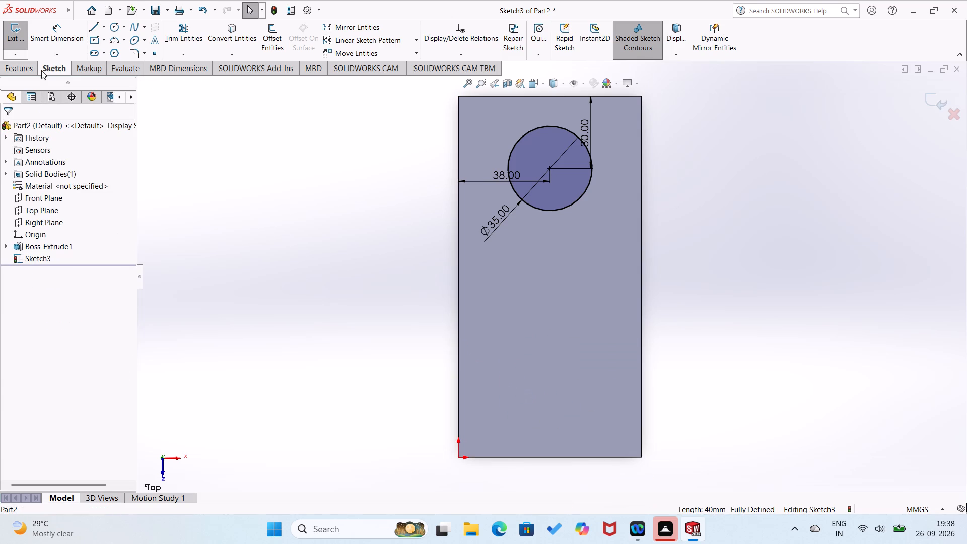
Extrude the remaining 35 mm circle as a merged blind boss, 90 mm from the sketch plane.
{"action": "left_click", "coordinate": [32, 70]}
{"action": "left_click", "coordinate": [25, 50]}
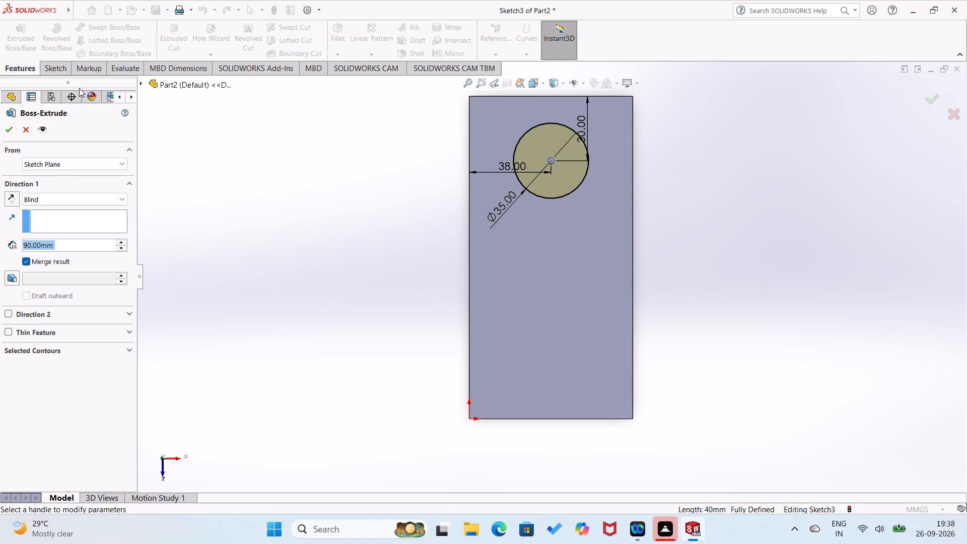
{"action": "middle_click_drag", "start_coordinate": [321, 338], "coordinate": [348, 312]}
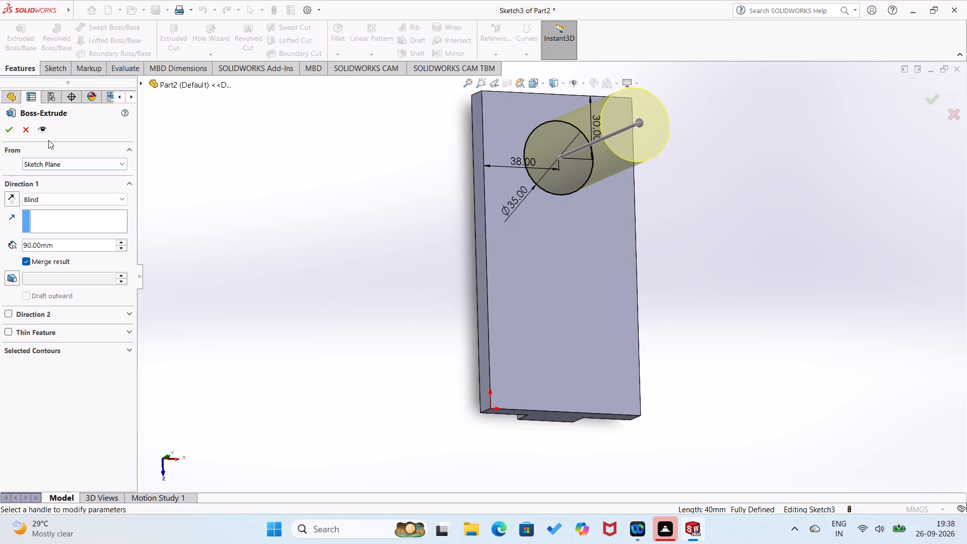
{"action": "left_click", "coordinate": [10, 132]}
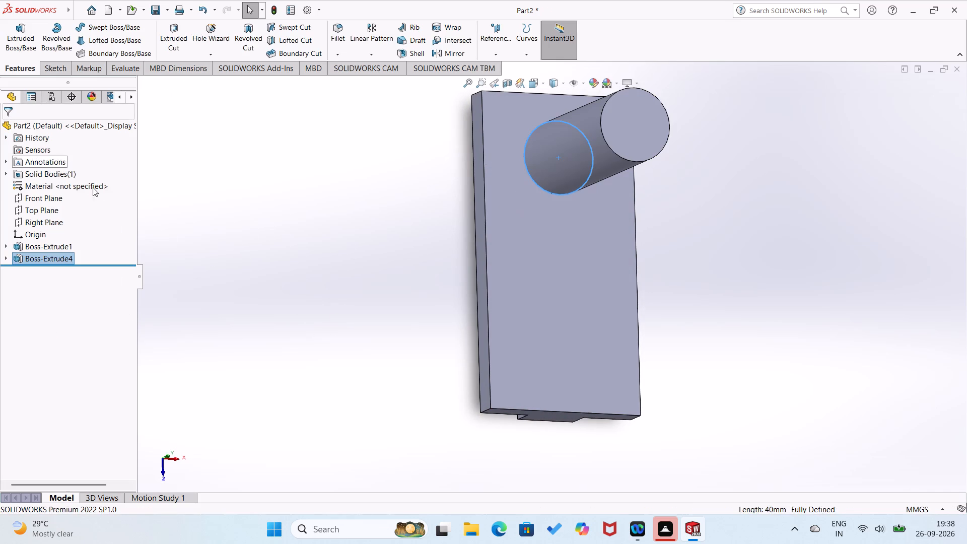
{"action": "right_click", "coordinate": [361, 325]}
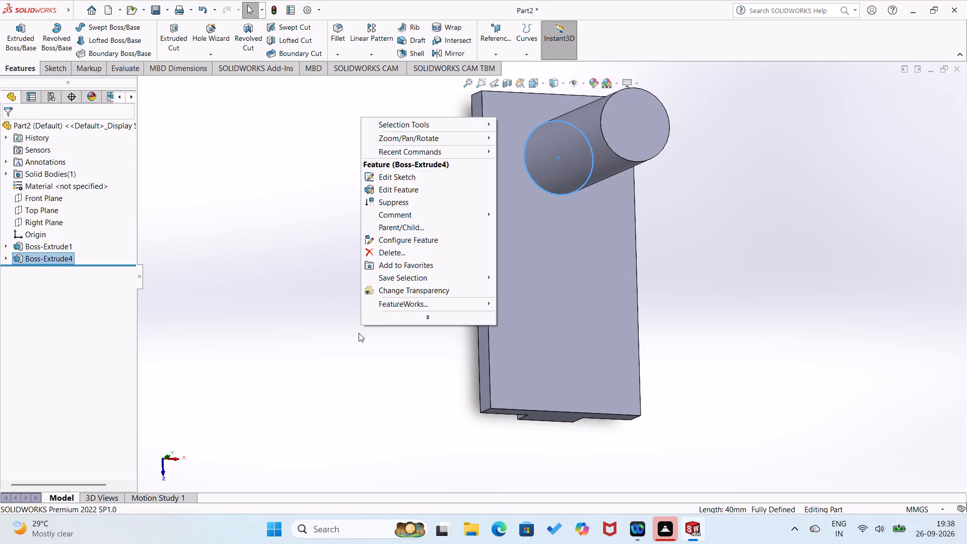
{"action": "left_click", "coordinate": [334, 333]}
Start a new sketch on the plate's large face and draw a circle about 36 mm in diameter below the cylindrical boss.
{"action": "right_click", "coordinate": [555, 339]}
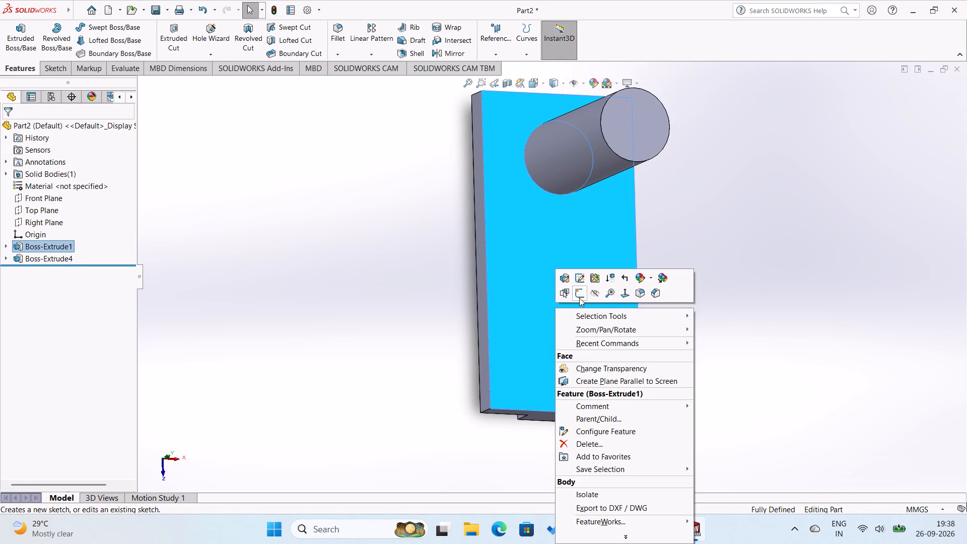
{"action": "left_click", "coordinate": [579, 298]}
{"action": "left_click", "coordinate": [412, 294]}
{"action": "right_click_drag", "start_coordinate": [277, 296], "coordinate": [339, 227]}
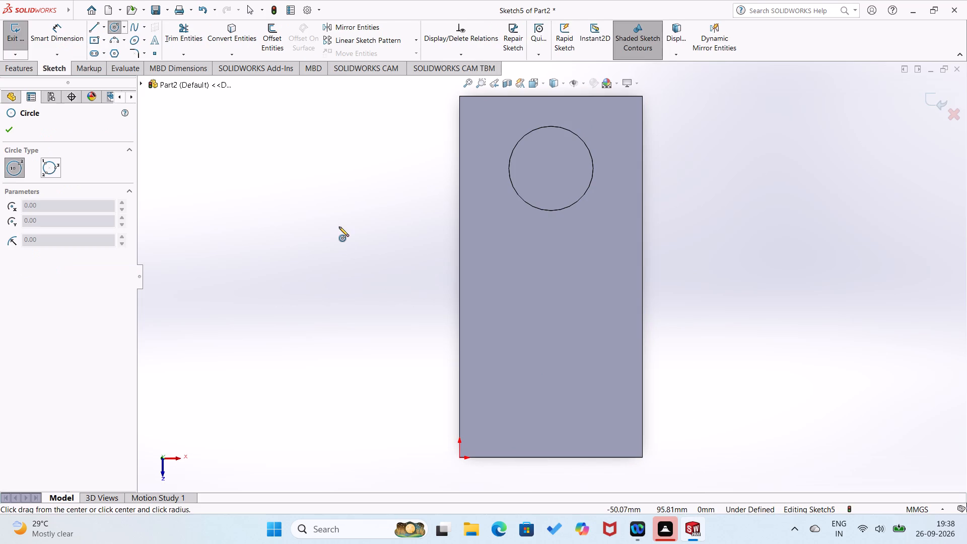
{"action": "left_click", "coordinate": [554, 364]}
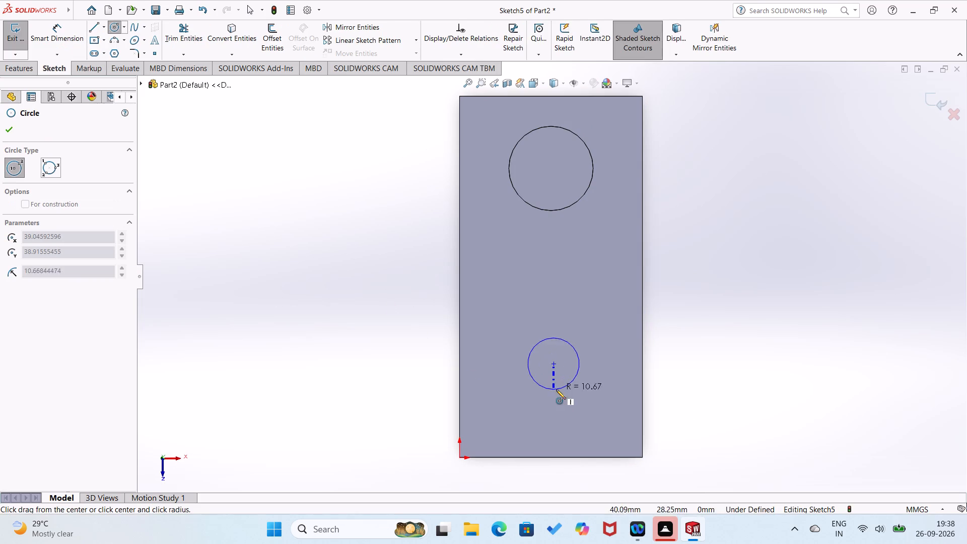
{"action": "left_click", "coordinate": [555, 407]}
Dimension the new circle's diameter at 40 mm.
{"action": "right_click_drag", "start_coordinate": [489, 327], "coordinate": [507, 255]}
{"action": "left_click", "coordinate": [538, 321]}
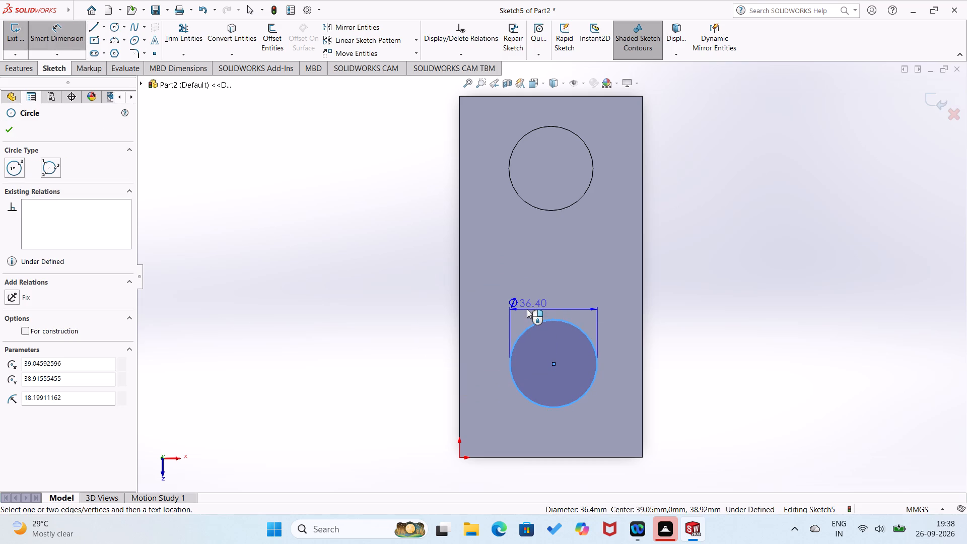
{"action": "left_click", "coordinate": [526, 309]}
{"action": "type", "text": "40"}
{"action": "key", "text": "Return"}
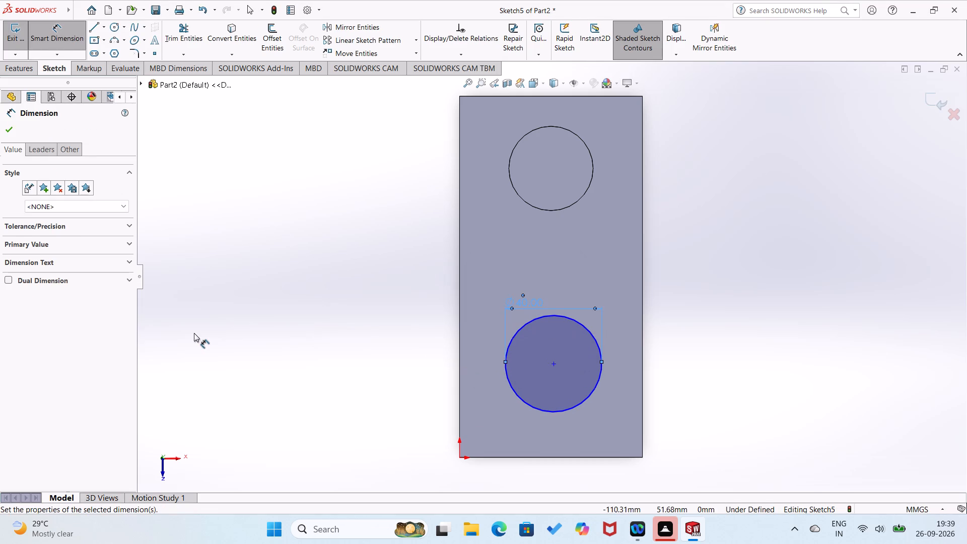
{"action": "left_click", "coordinate": [194, 333]}
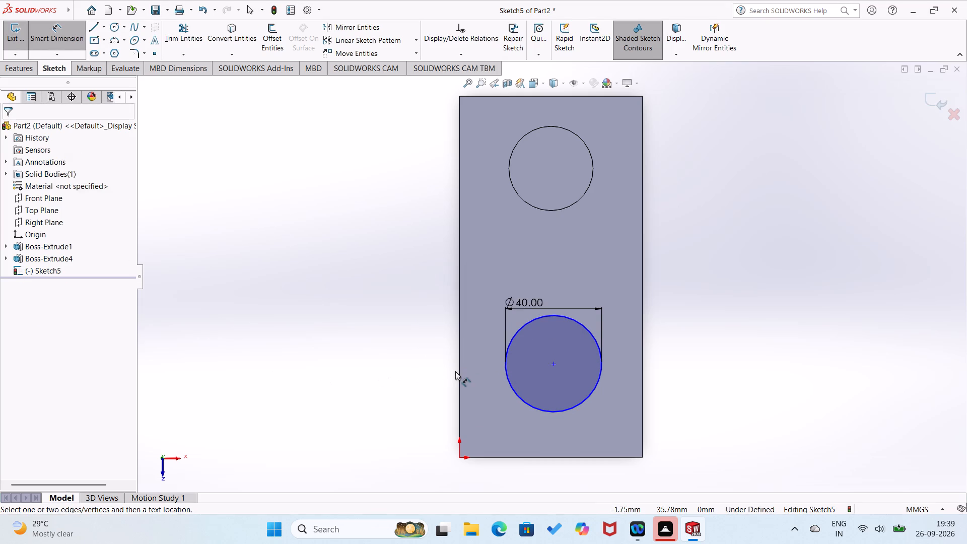
Dimension the 40 mm circle's centre at 38 mm from the plate's long edge through the origin.
{"action": "left_click", "coordinate": [458, 371]}
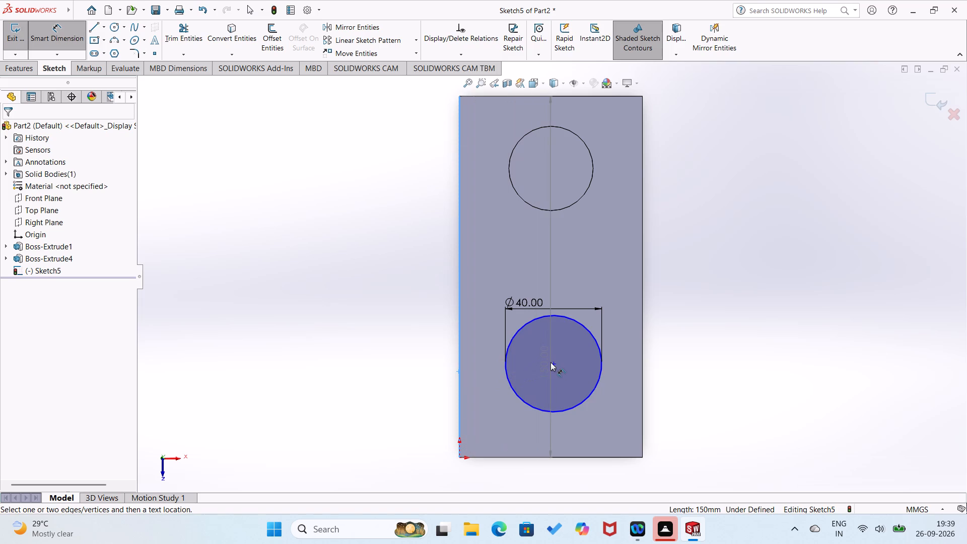
{"action": "left_click", "coordinate": [552, 362]}
{"action": "left_click", "coordinate": [518, 413]}
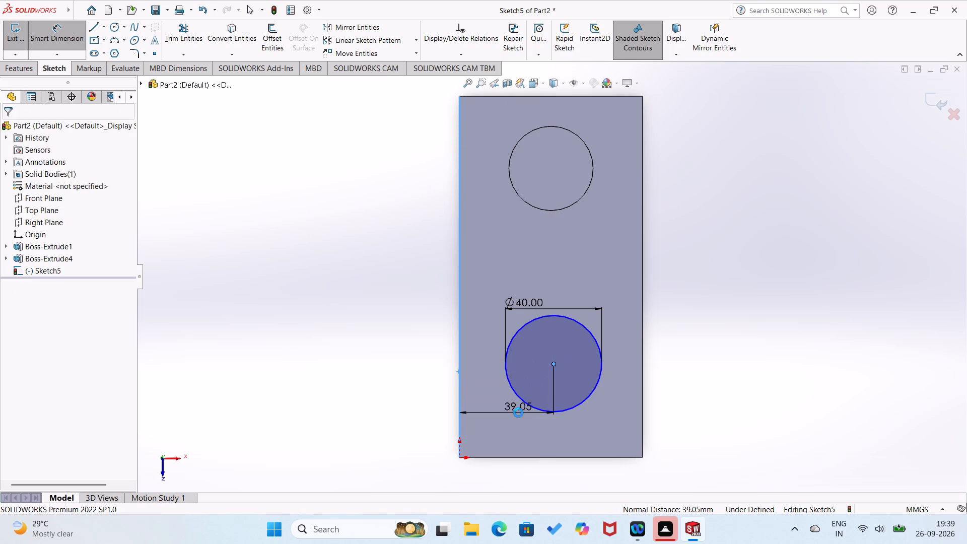
{"action": "type", "text": "38"}
{"action": "key", "text": "Return"}
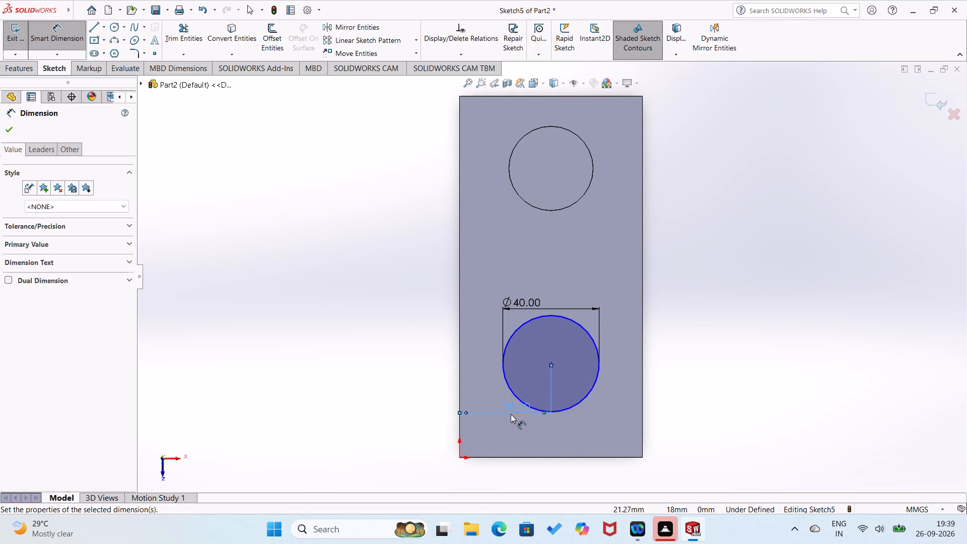
{"action": "left_click", "coordinate": [418, 407]}
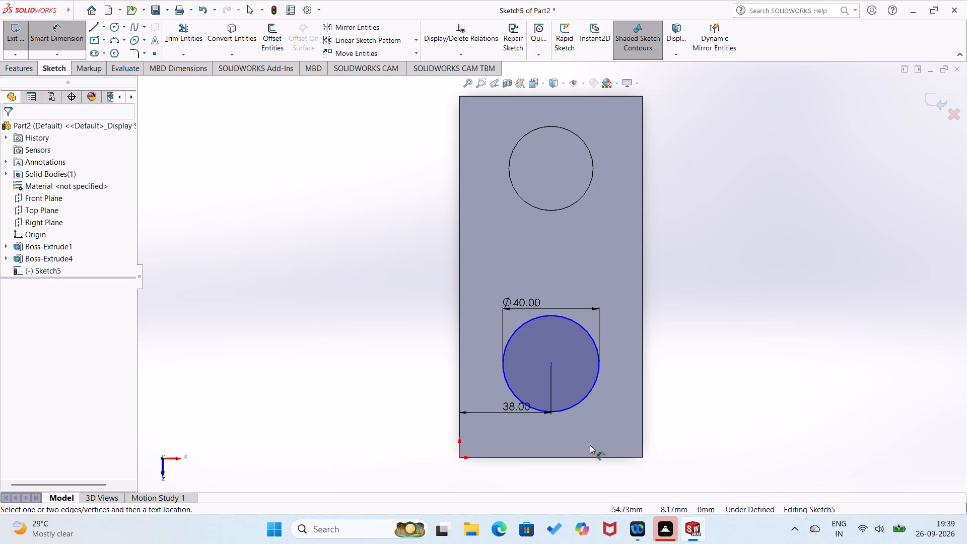
Dimension the 40 mm circle's centre at 30 mm from the plate's short edge at the origin.
{"action": "left_click", "coordinate": [589, 457]}
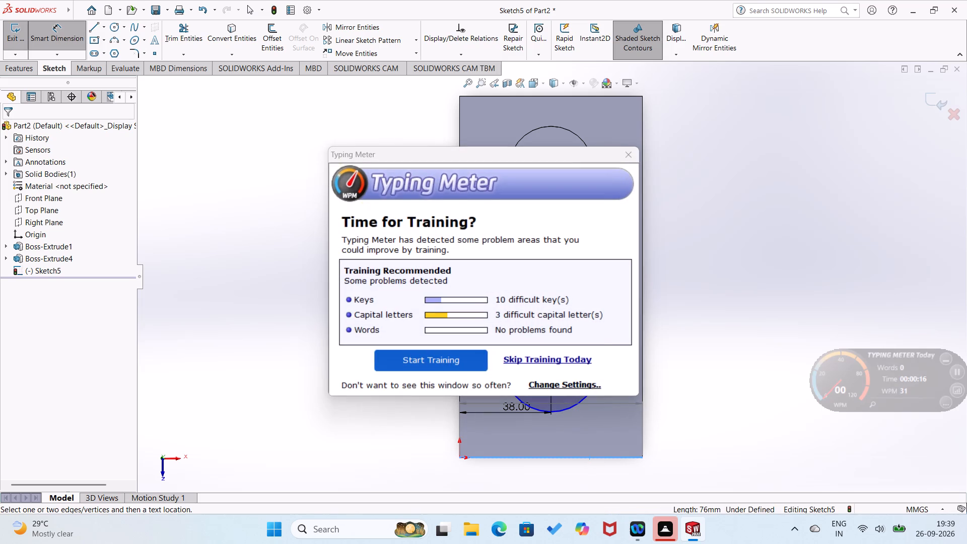
{"action": "left_click", "coordinate": [632, 149]}
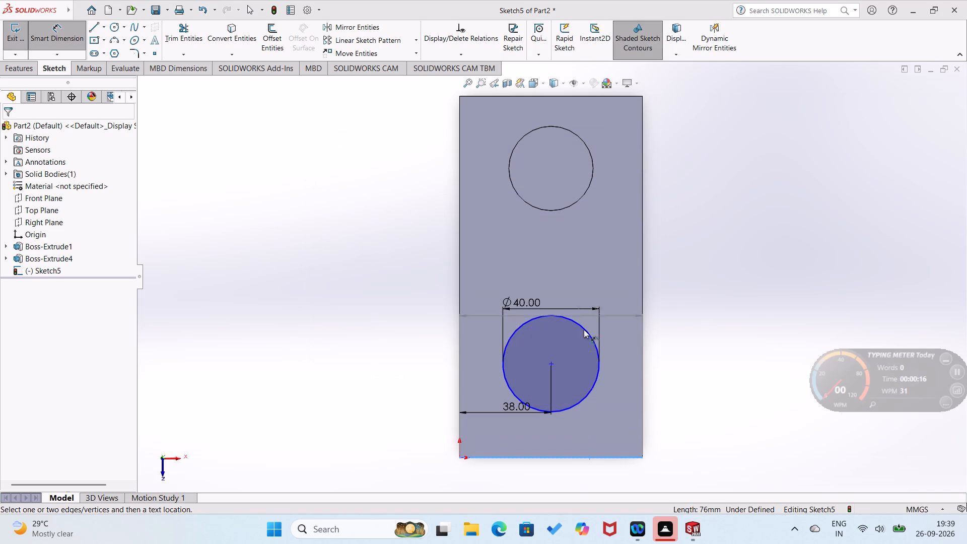
{"action": "left_click", "coordinate": [551, 364]}
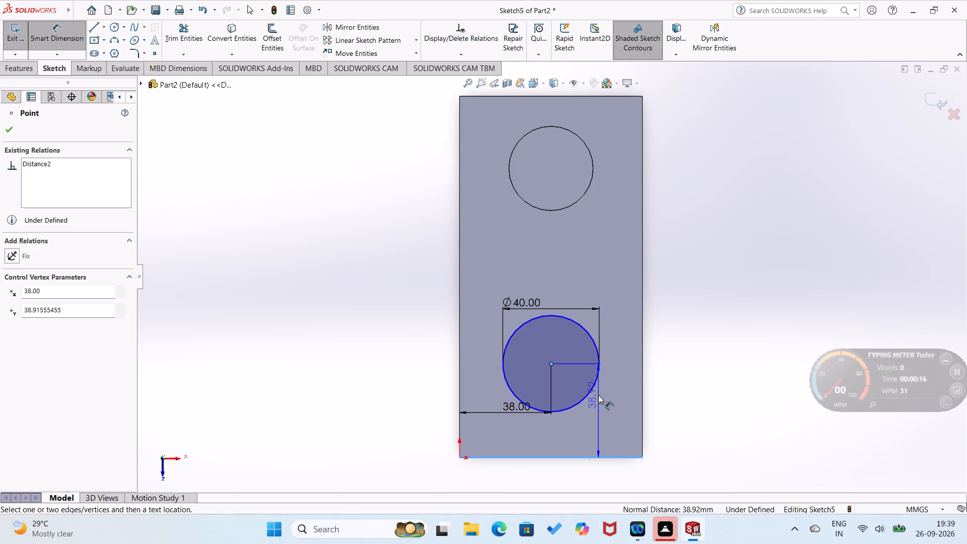
{"action": "left_click", "coordinate": [603, 397]}
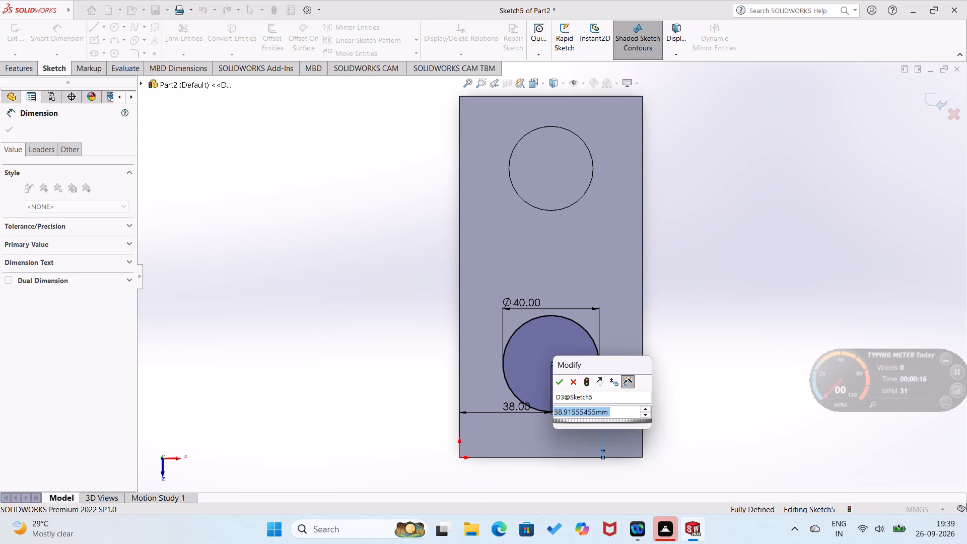
{"action": "type", "text": "30"}
{"action": "key", "text": "Return"}
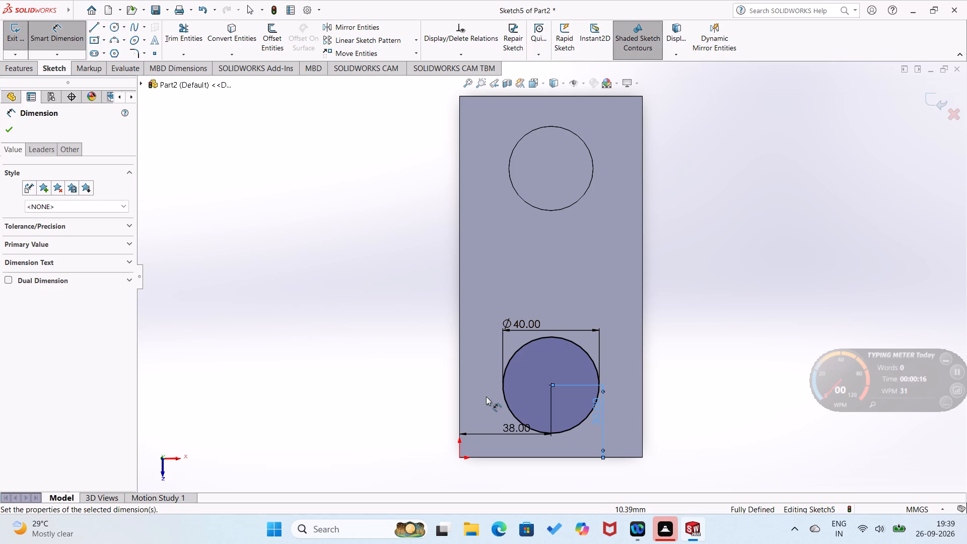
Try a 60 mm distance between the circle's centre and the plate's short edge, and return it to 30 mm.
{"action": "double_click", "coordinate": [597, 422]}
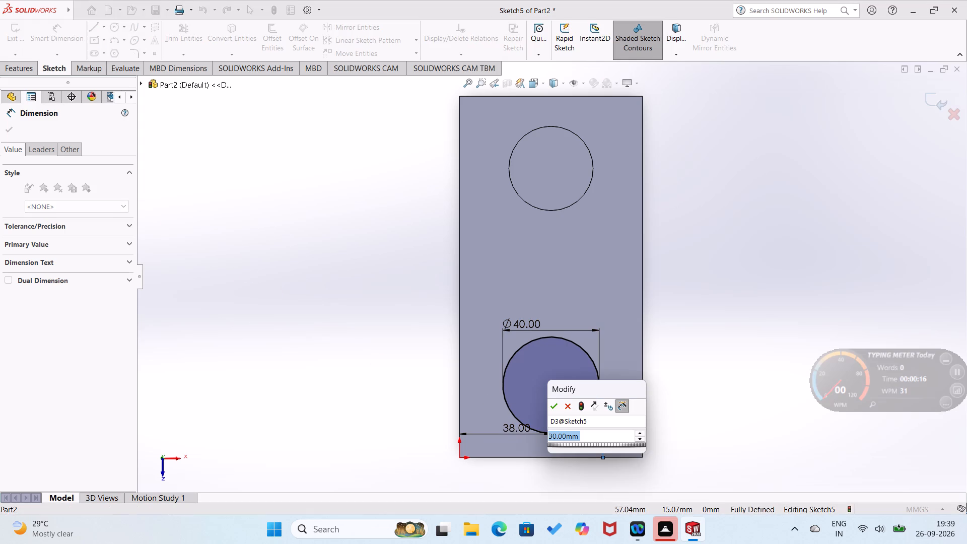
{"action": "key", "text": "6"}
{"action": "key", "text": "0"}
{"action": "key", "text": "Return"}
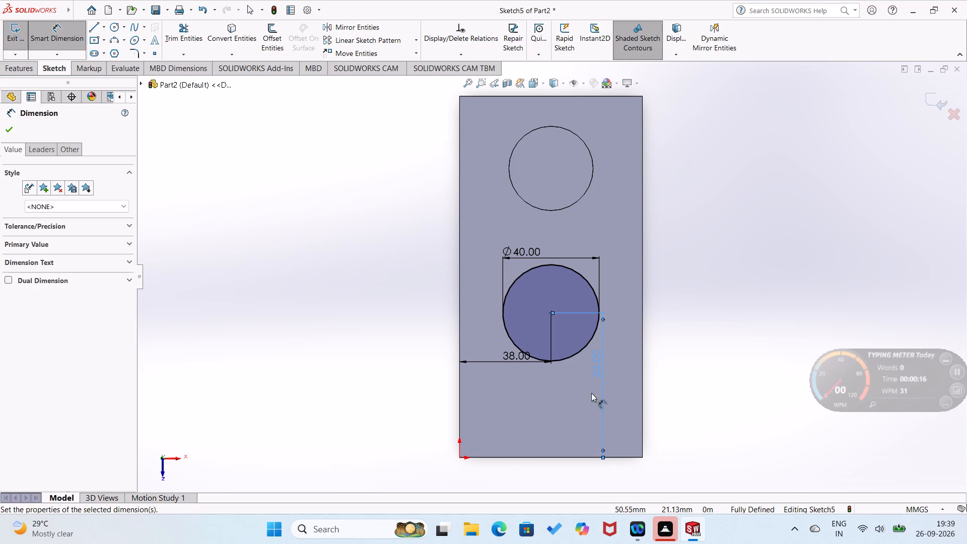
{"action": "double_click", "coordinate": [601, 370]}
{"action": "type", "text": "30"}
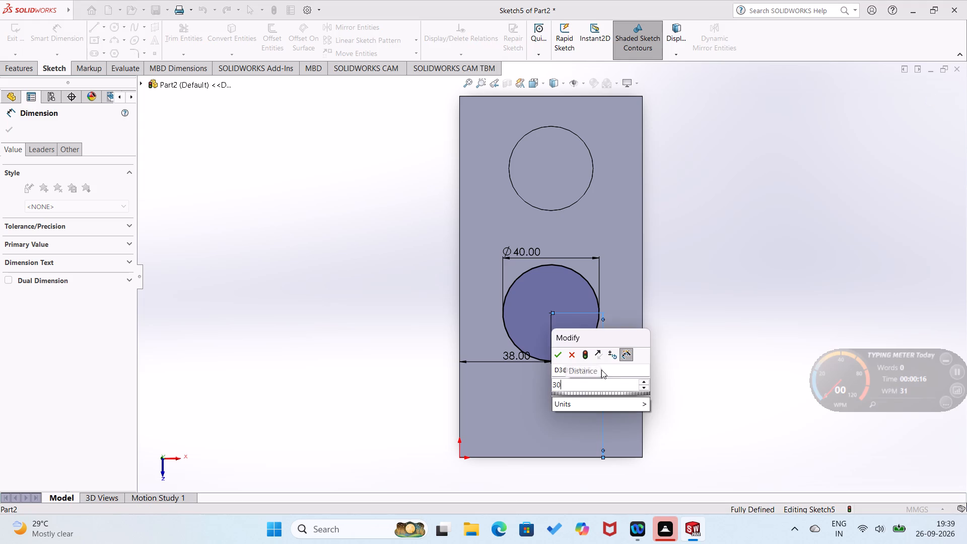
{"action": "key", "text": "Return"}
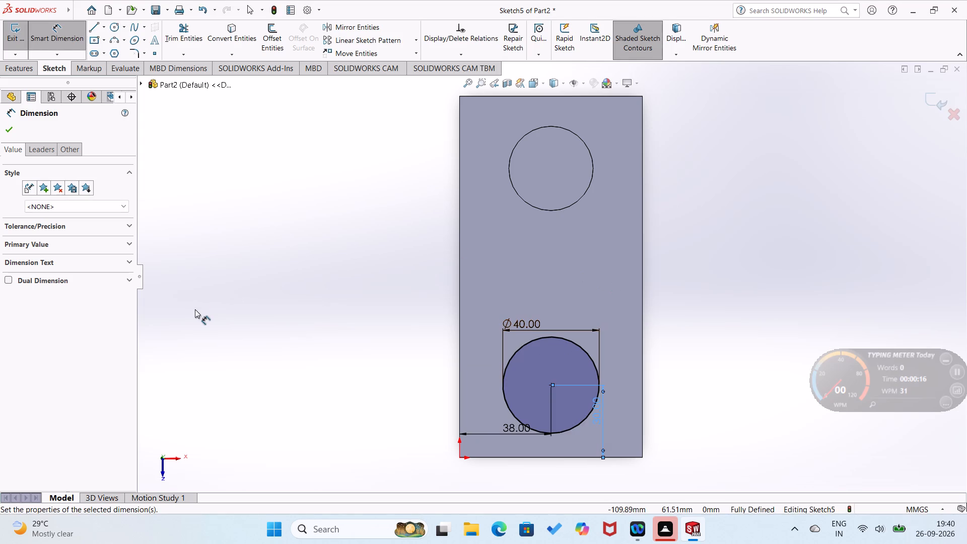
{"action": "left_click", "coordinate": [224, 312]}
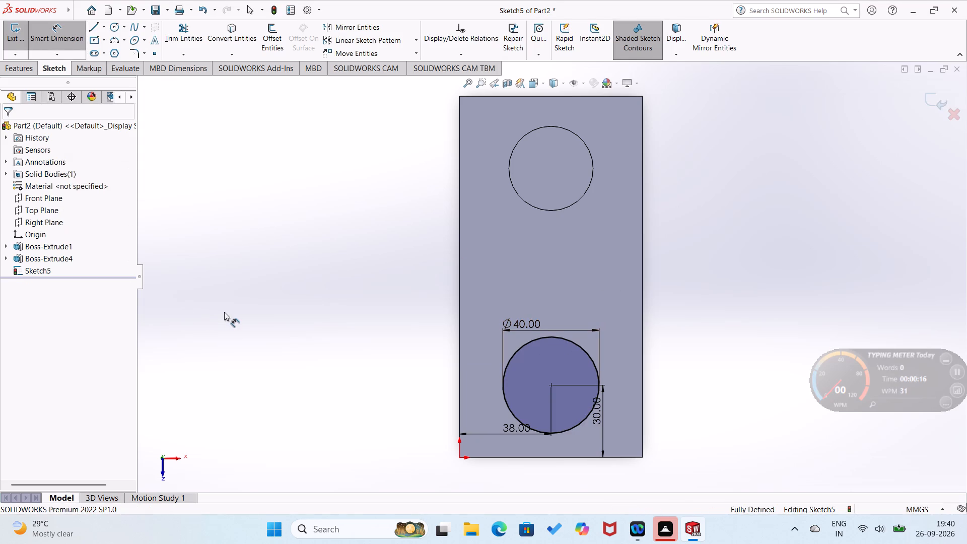
Extrude the 40 mm circle as a merged blind boss, 30 mm from the sketch plane.
{"action": "left_click", "coordinate": [26, 72]}
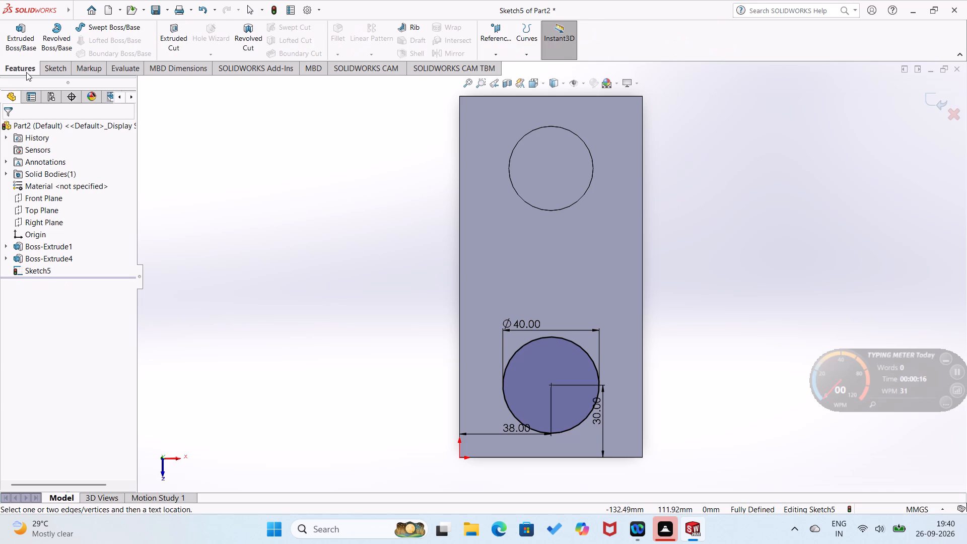
{"action": "left_click", "coordinate": [28, 48]}
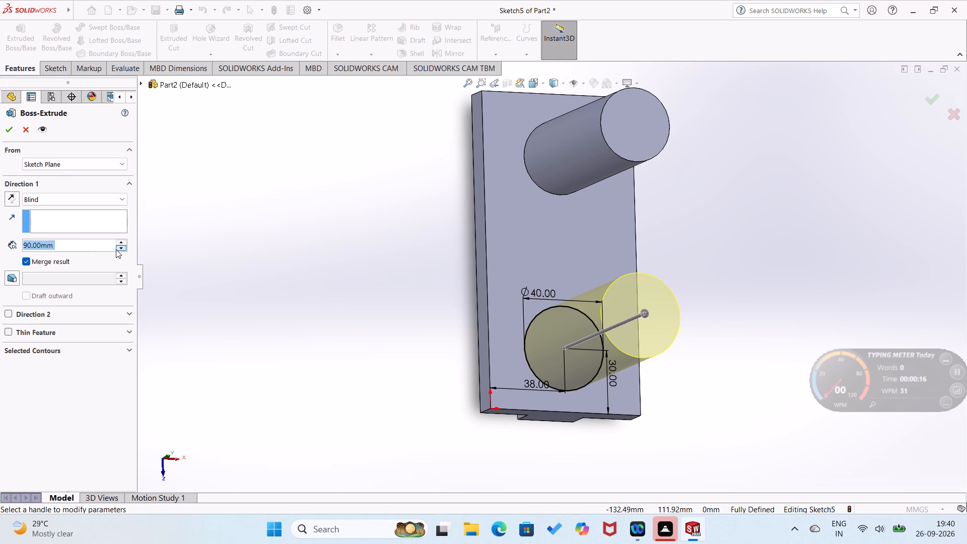
{"action": "triple_click", "coordinate": [116, 249]}
{"action": "left_click", "coordinate": [116, 249]}
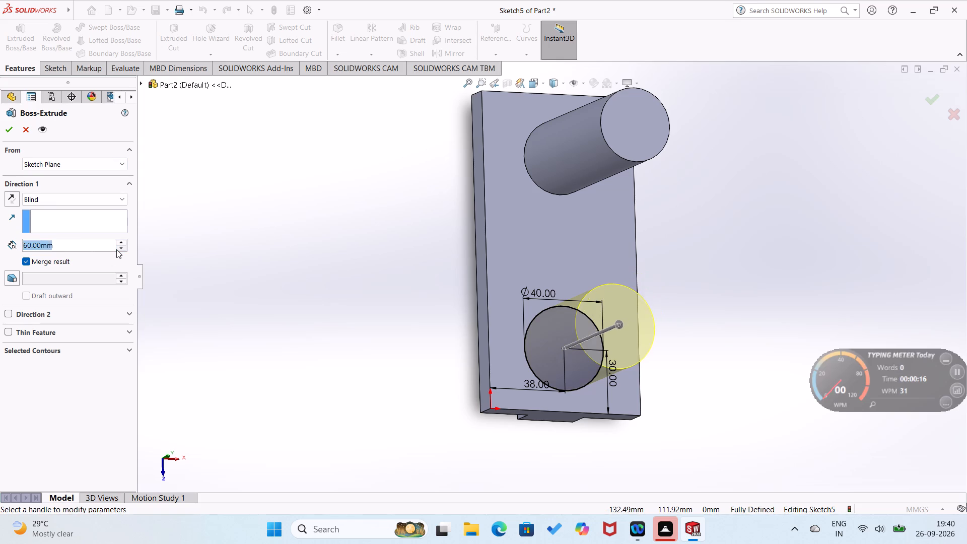
{"action": "left_click", "coordinate": [116, 249]}
{"action": "left_click", "coordinate": [116, 249]}
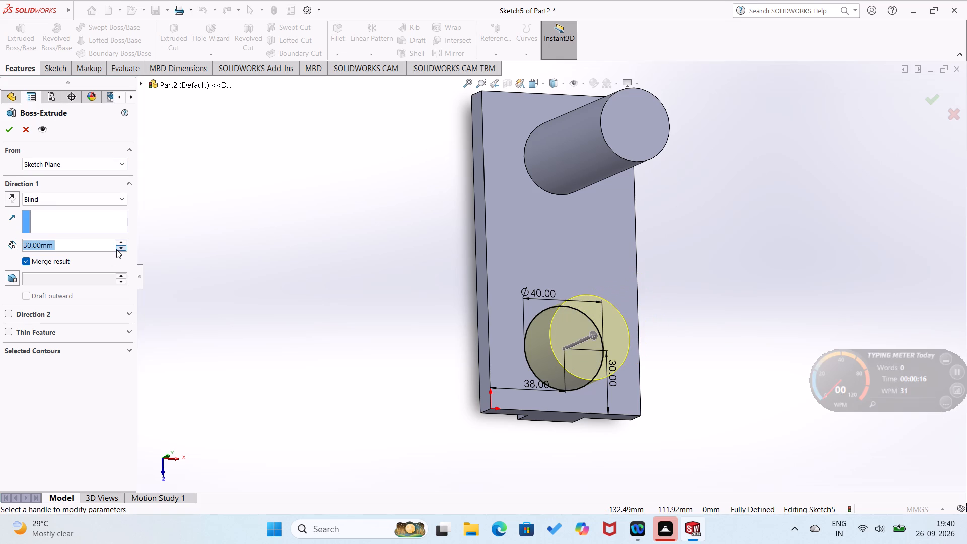
{"action": "left_click", "coordinate": [11, 124]}
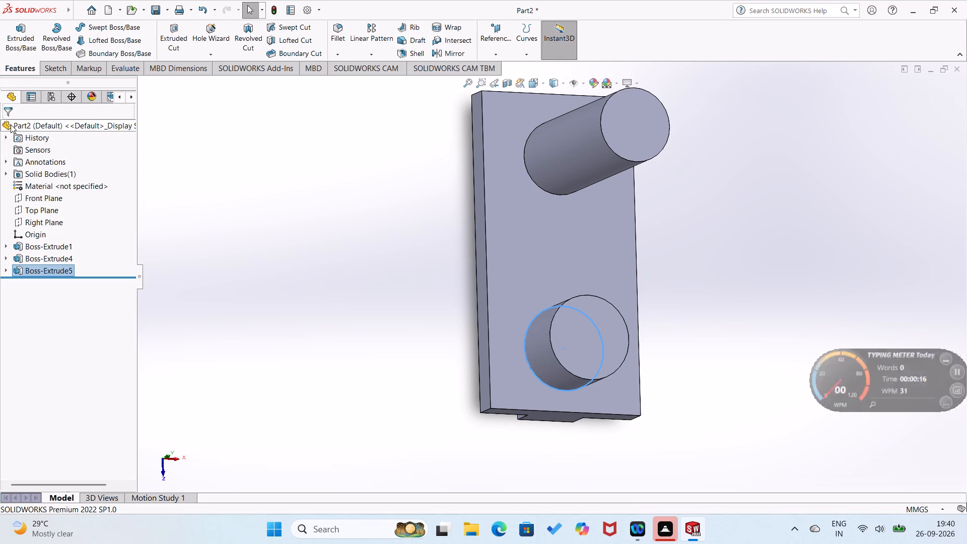
{"action": "left_click", "coordinate": [187, 224]}
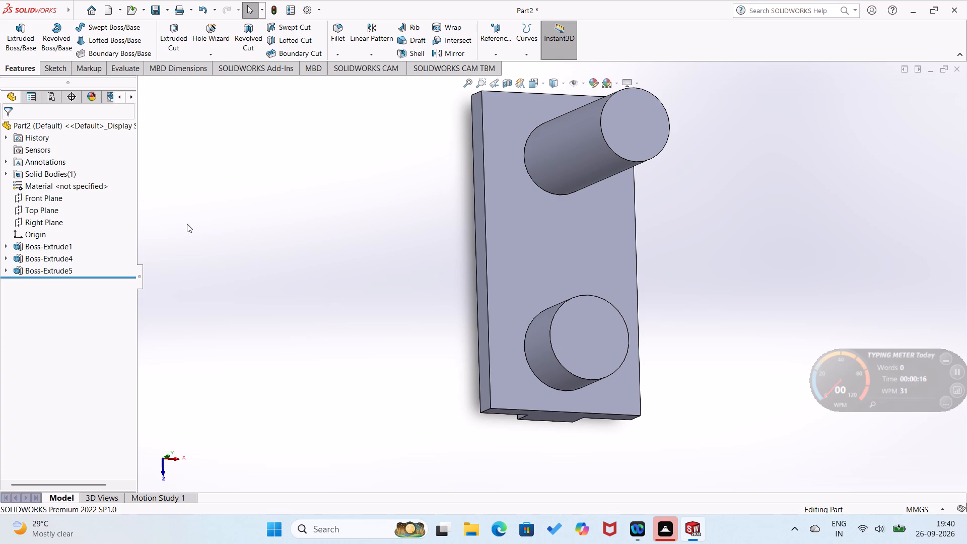
Start a sketch on the end face of the 90 mm long boss and draw a concentric circle about 22 mm in diameter.
{"action": "right_click", "coordinate": [623, 127]}
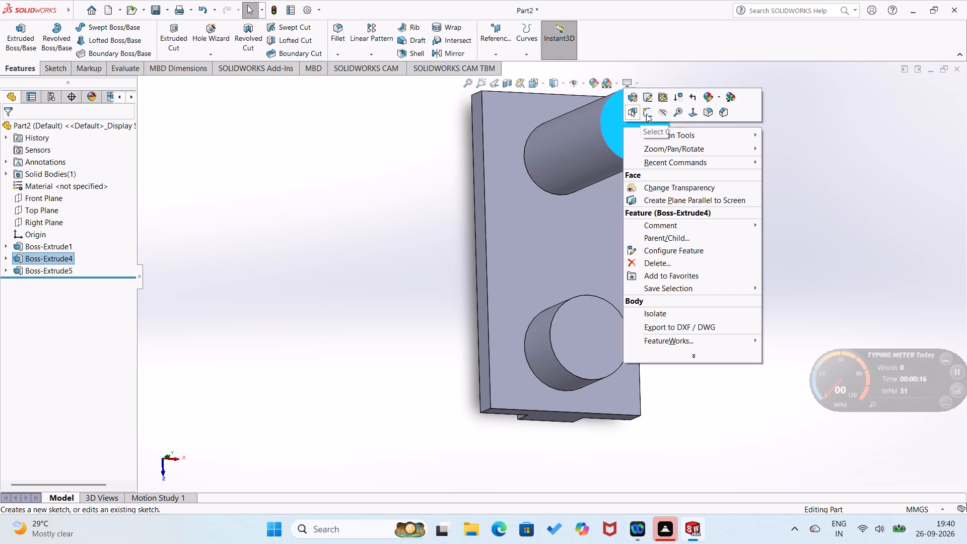
{"action": "left_click", "coordinate": [647, 115]}
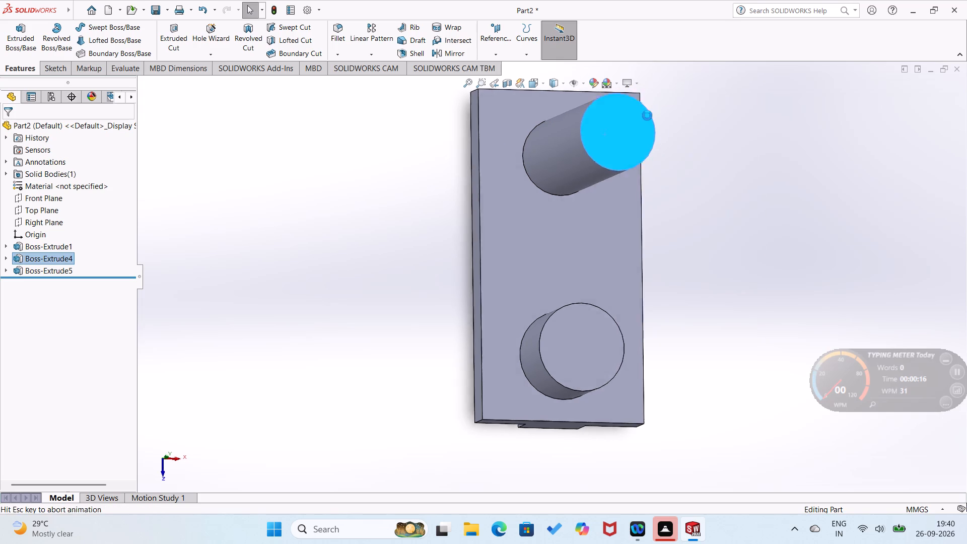
{"action": "right_click_drag", "start_coordinate": [310, 253], "coordinate": [316, 185]}
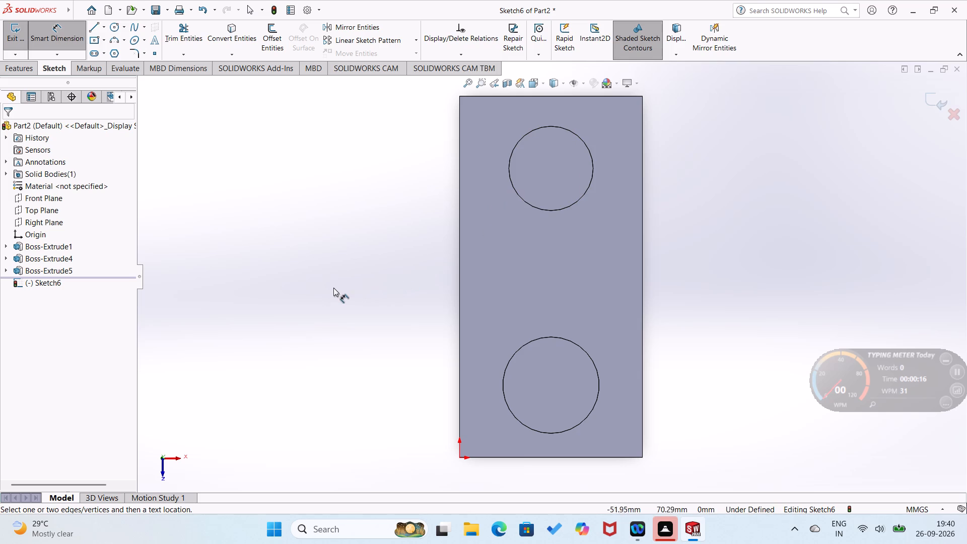
{"action": "right_click_drag", "start_coordinate": [333, 288], "coordinate": [367, 237]}
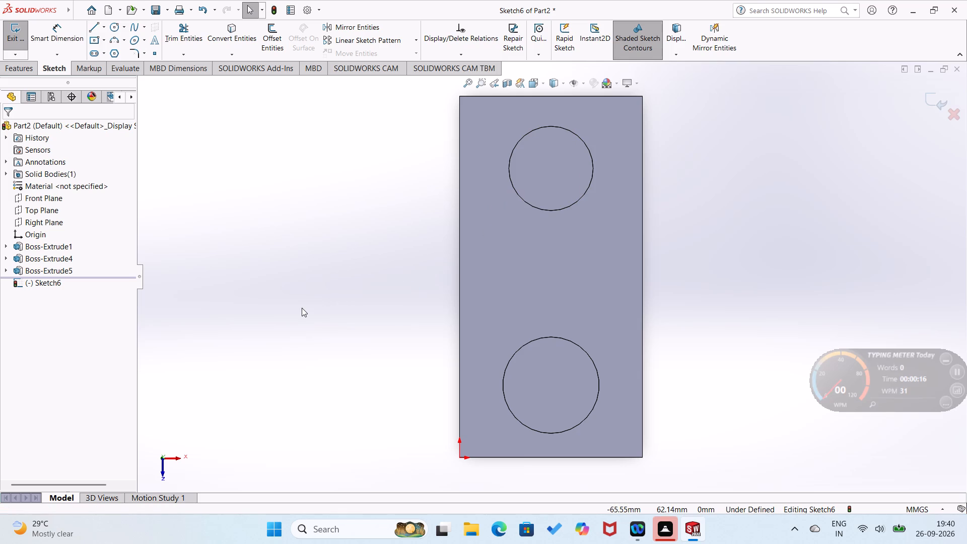
{"action": "right_click_drag", "start_coordinate": [317, 356], "coordinate": [305, 358]}
{"action": "right_click_drag", "start_coordinate": [300, 354], "coordinate": [395, 310]}
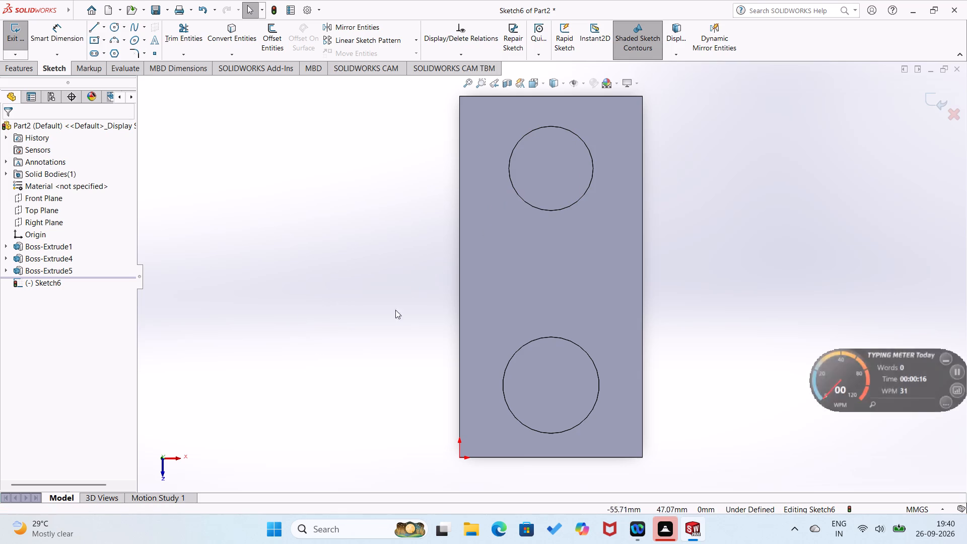
{"action": "right_click_drag", "start_coordinate": [395, 310], "coordinate": [415, 298]}
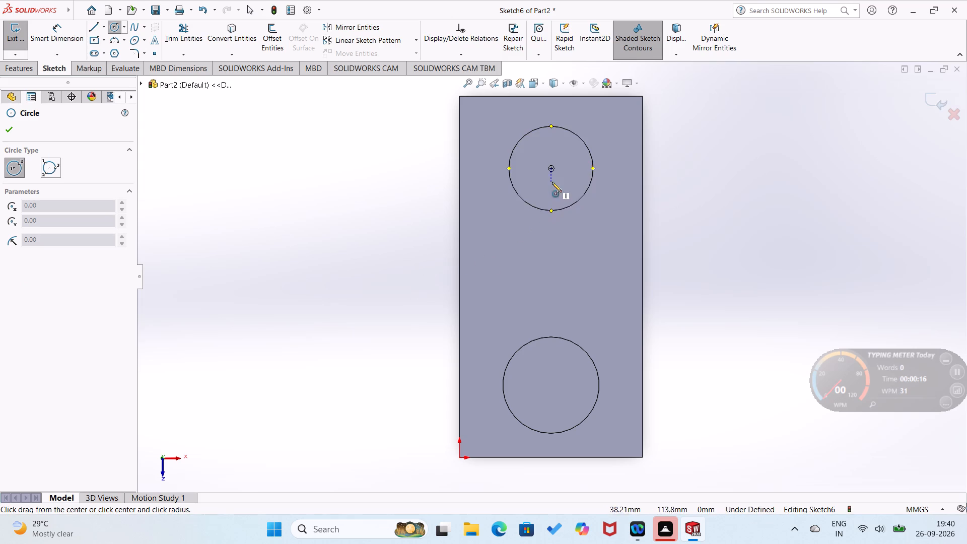
{"action": "left_click", "coordinate": [550, 167]}
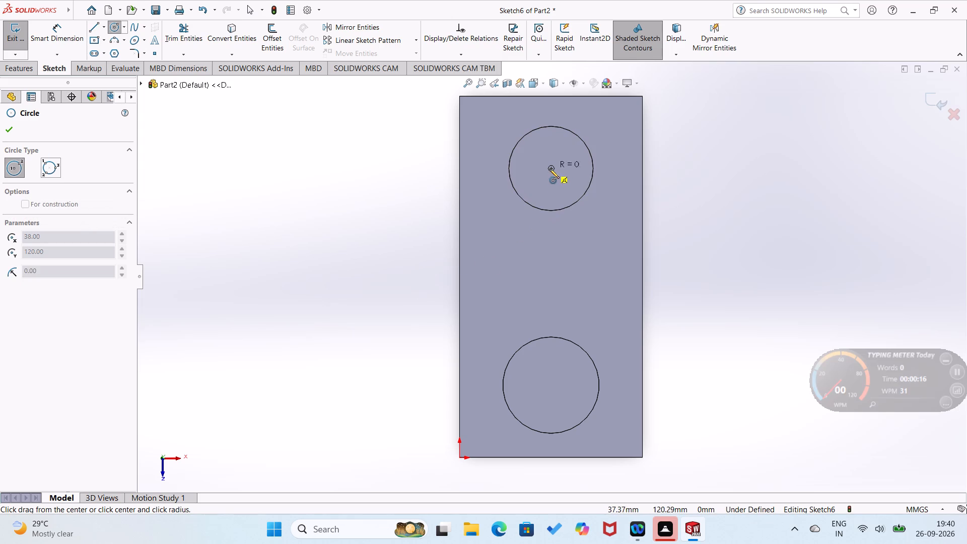
{"action": "left_click", "coordinate": [559, 194]}
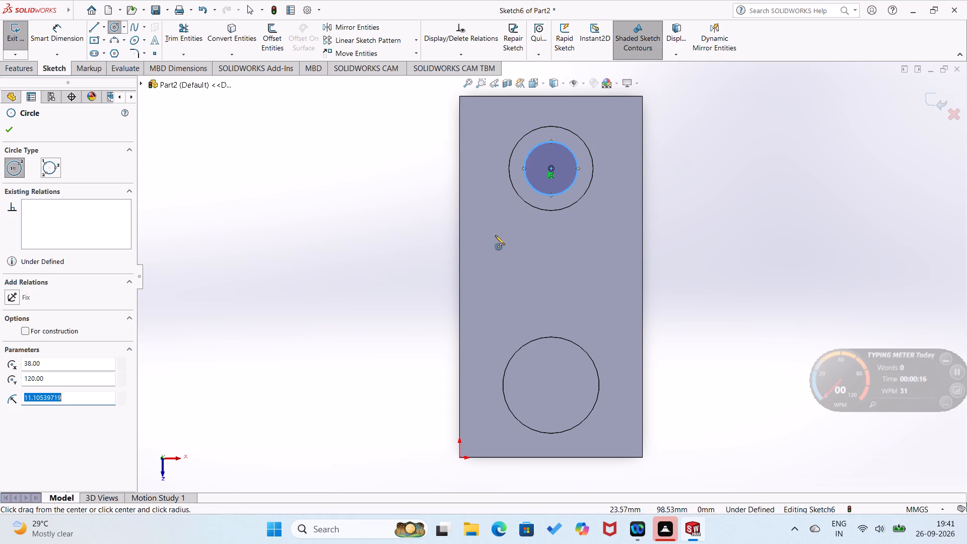
Dimension the new circle on the long boss at 12 mm diameter.
{"action": "right_click_drag", "start_coordinate": [452, 263], "coordinate": [448, 176]}
{"action": "left_click", "coordinate": [569, 188]}
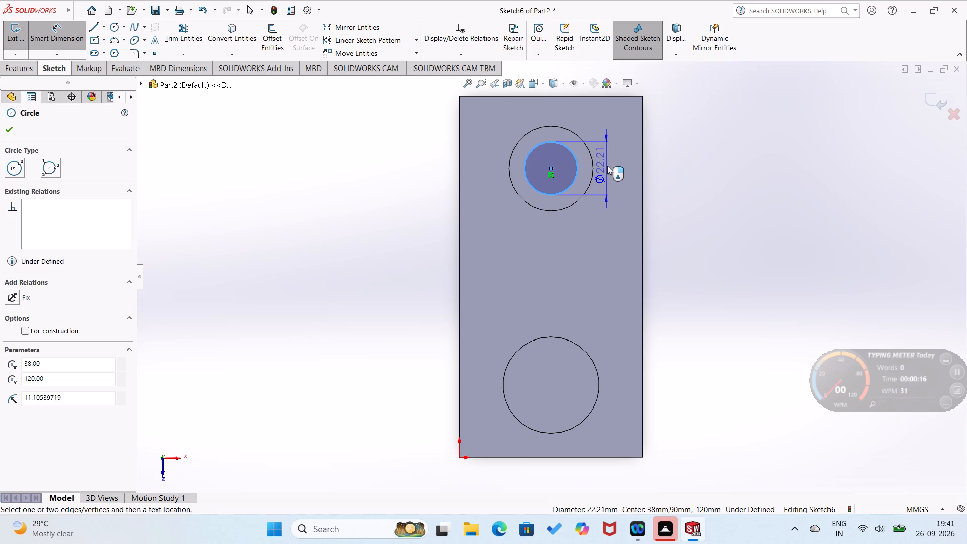
{"action": "left_click", "coordinate": [607, 166]}
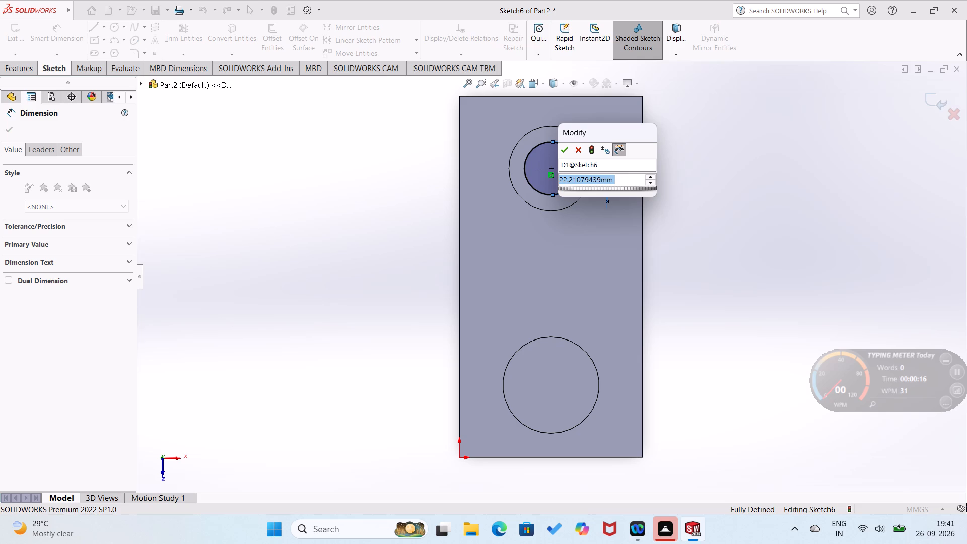
{"action": "type", "text": "12"}
{"action": "key", "text": "Return"}
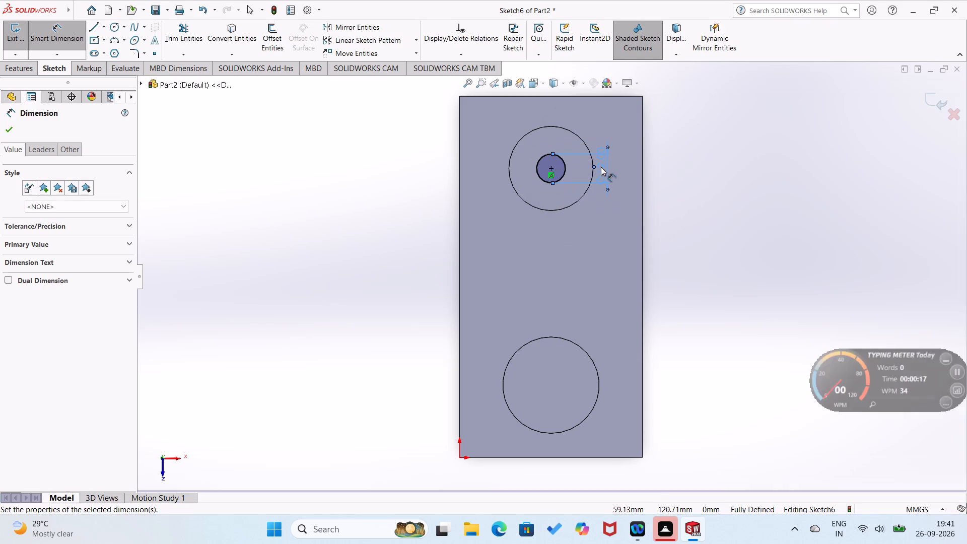
{"action": "left_click", "coordinate": [433, 259]}
In the same sketch, draw a circle about 22 mm in diameter concentric with the 40 mm boss.
{"action": "right_click_drag", "start_coordinate": [294, 336], "coordinate": [370, 283]}
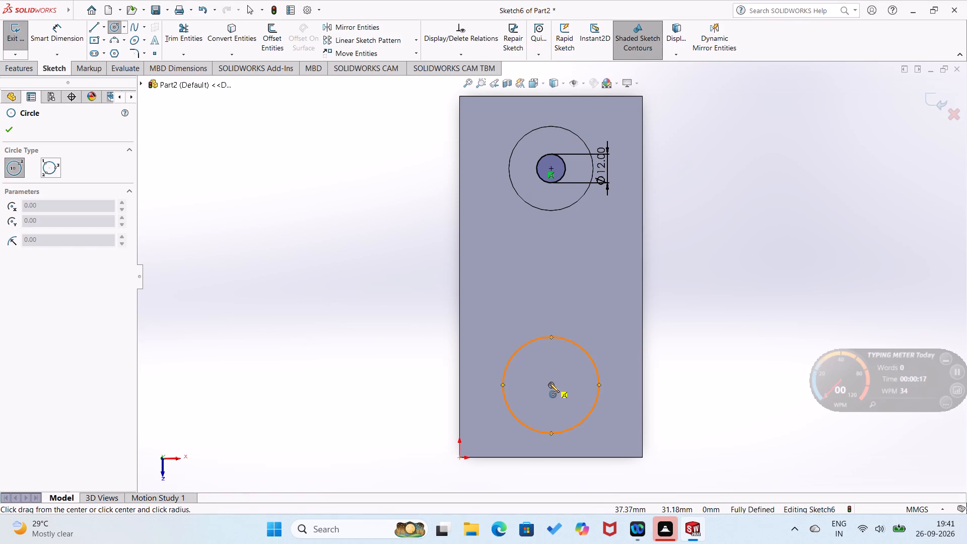
{"action": "left_click", "coordinate": [551, 384]}
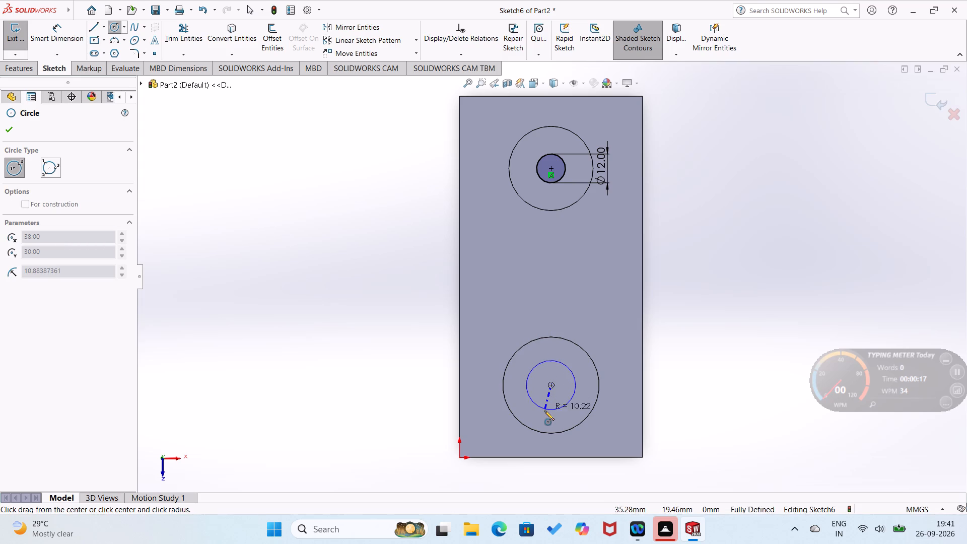
{"action": "left_click", "coordinate": [544, 411]}
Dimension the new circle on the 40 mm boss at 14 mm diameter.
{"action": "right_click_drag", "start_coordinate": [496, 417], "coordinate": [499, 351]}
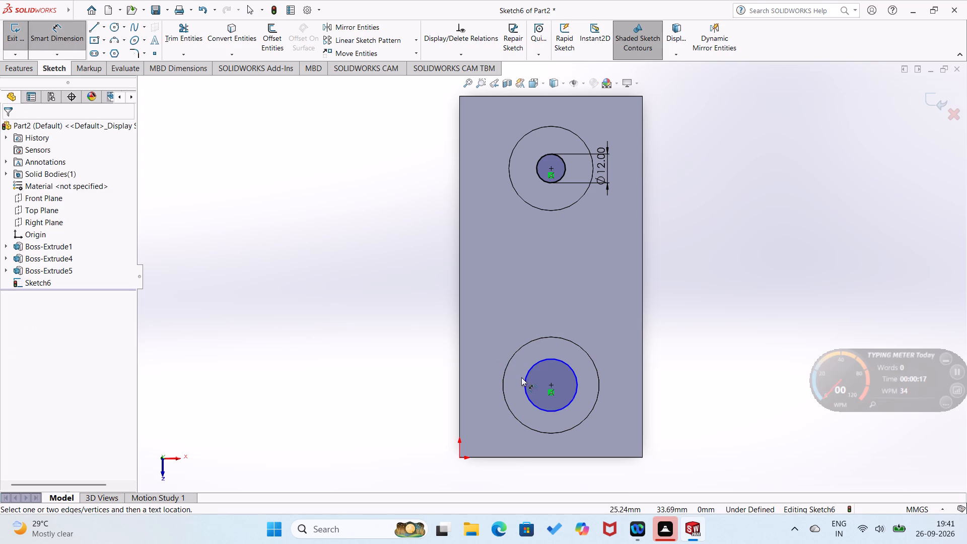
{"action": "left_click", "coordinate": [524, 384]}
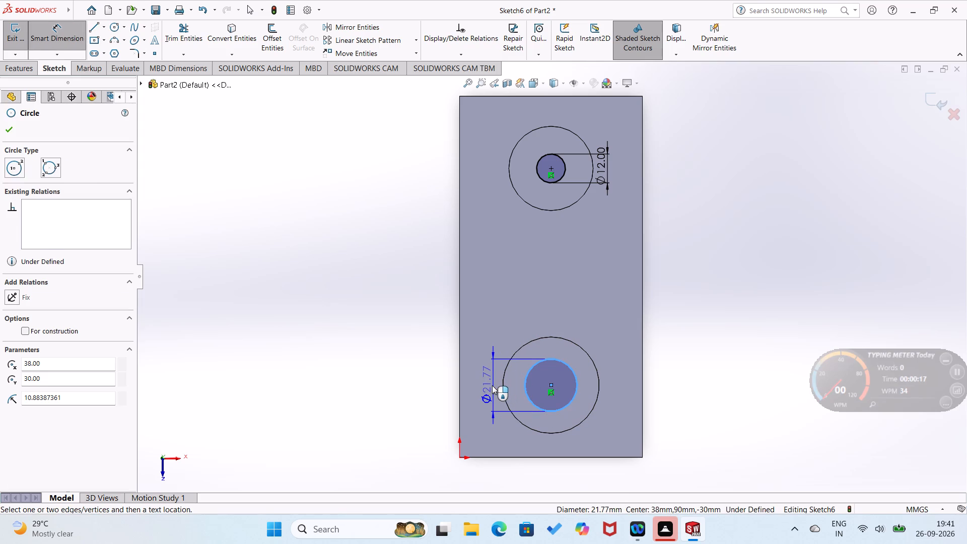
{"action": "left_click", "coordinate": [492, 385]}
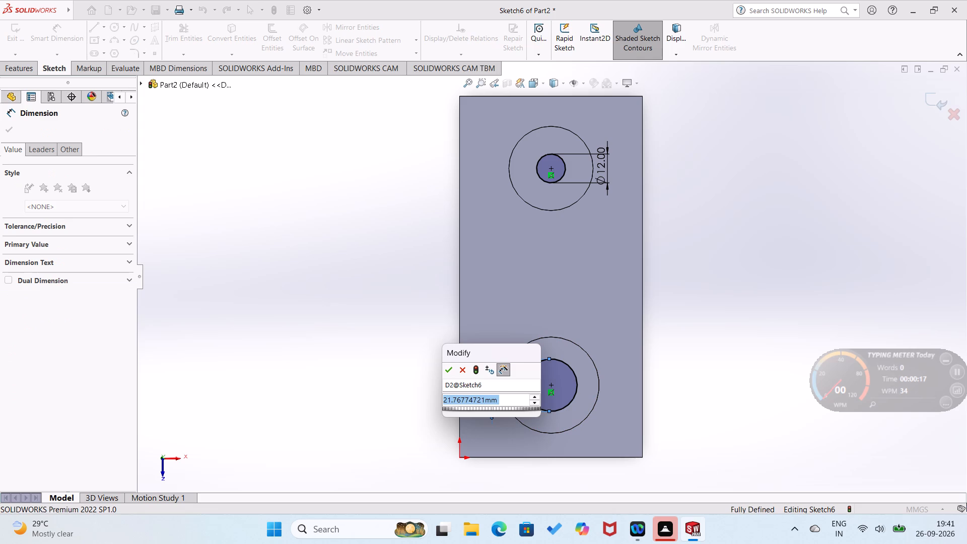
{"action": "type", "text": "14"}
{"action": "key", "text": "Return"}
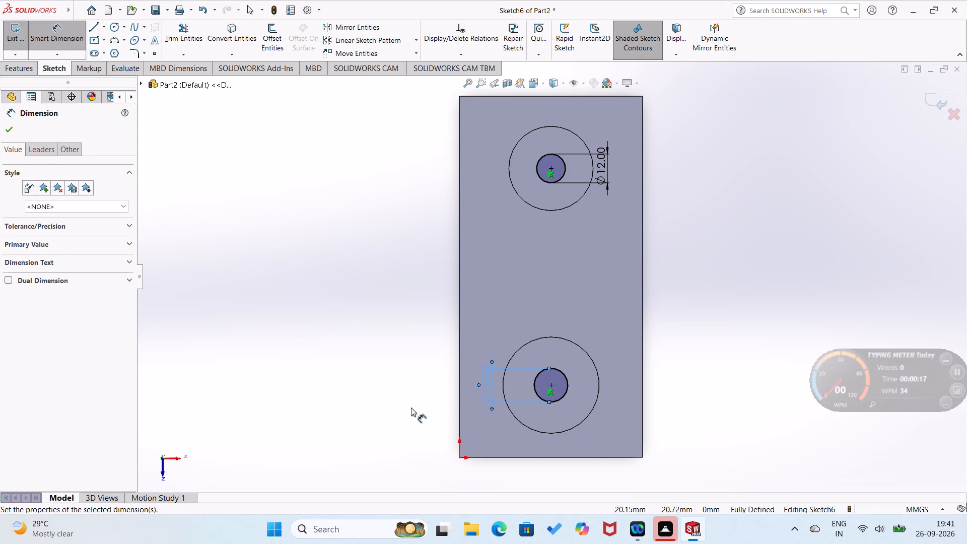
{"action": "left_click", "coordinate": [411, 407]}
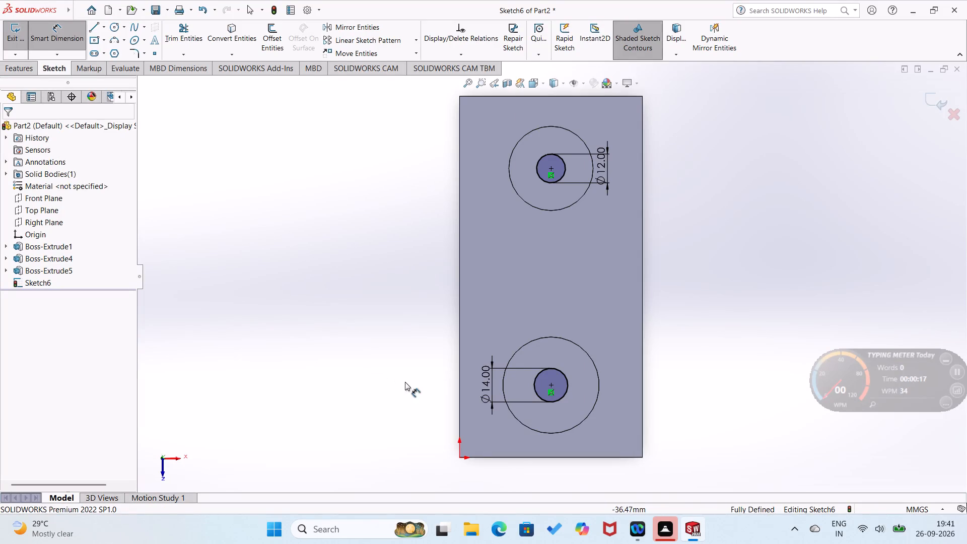
Delete the 14 mm diameter dimension and its circle on the 40 mm boss from the sketch.
{"action": "left_click", "coordinate": [486, 384]}
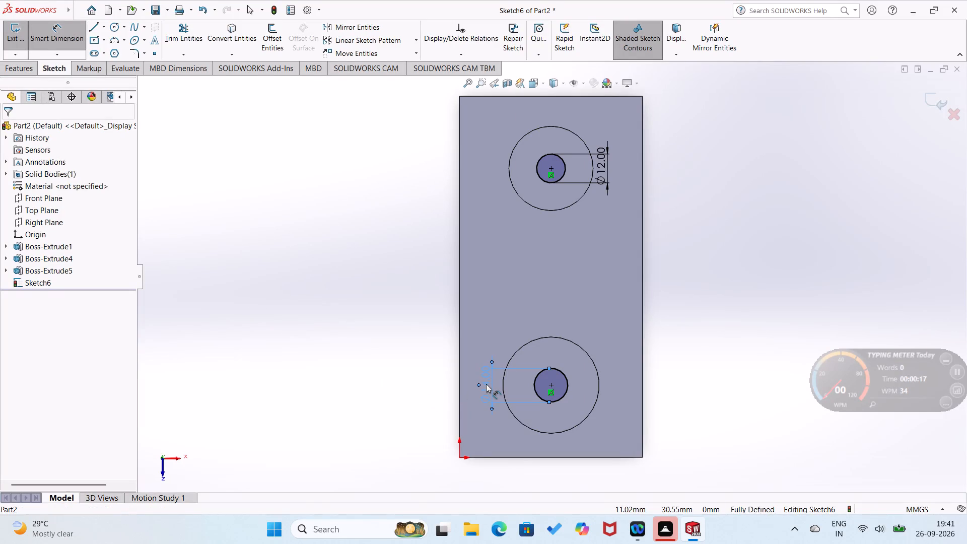
{"action": "key", "text": "Delete"}
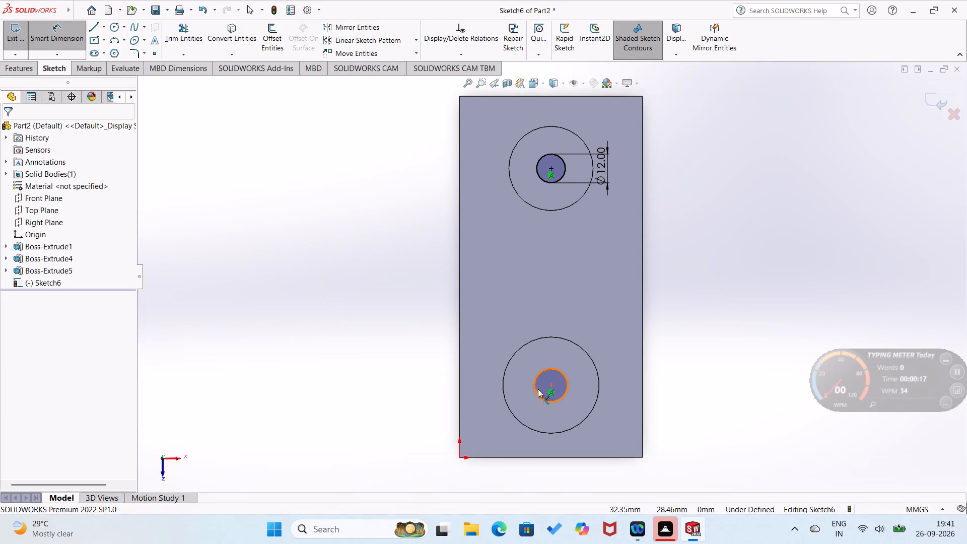
{"action": "left_click", "coordinate": [536, 394]}
{"action": "key", "text": "Delete"}
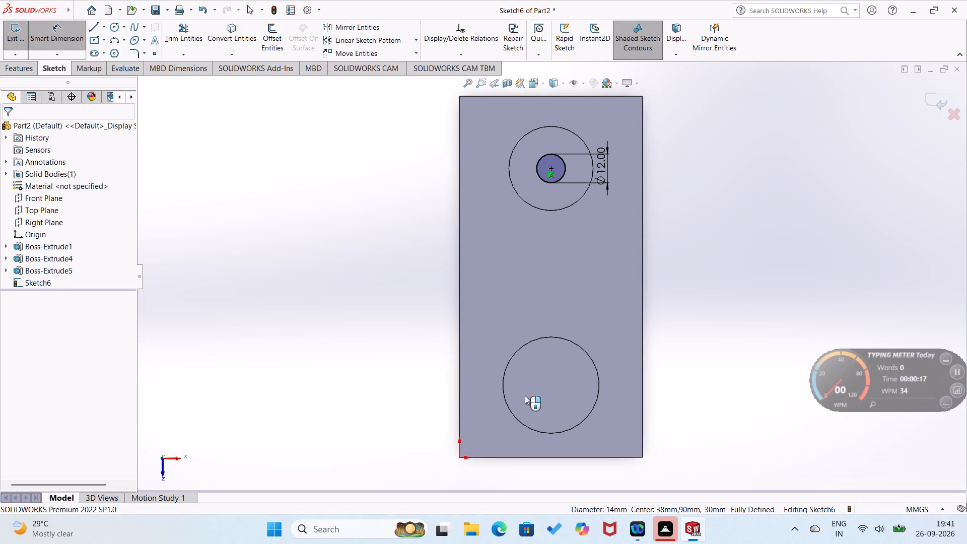
Cut the 12 mm circle through the long boss as a blind extruded cut, 90 mm deep from the sketch plane.
{"action": "left_click", "coordinate": [18, 74]}
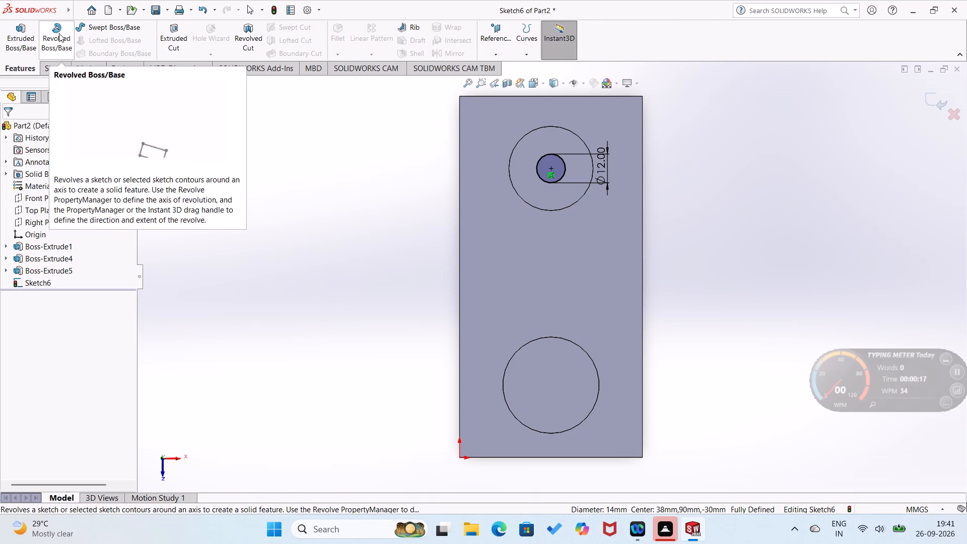
{"action": "left_click", "coordinate": [173, 34]}
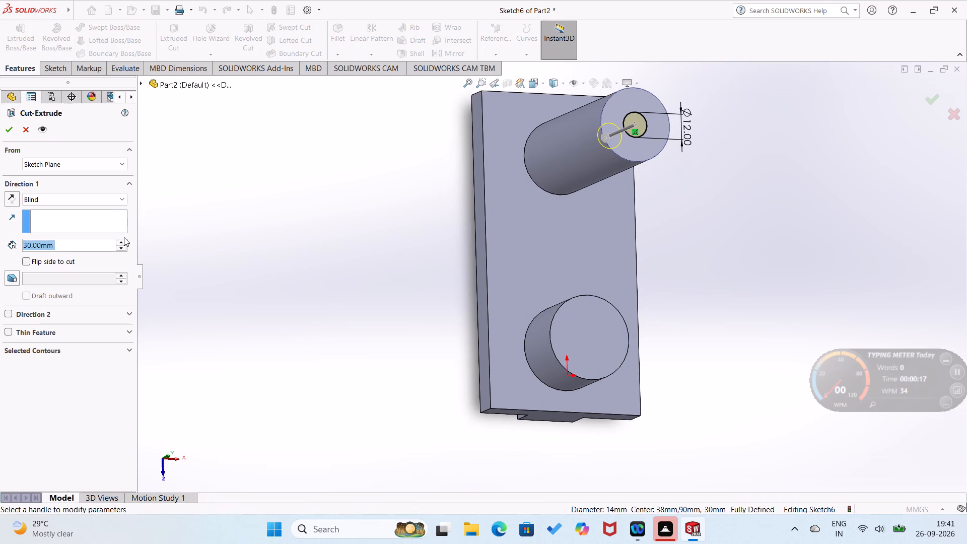
{"action": "triple_click", "coordinate": [123, 241]}
{"action": "left_click", "coordinate": [123, 241]}
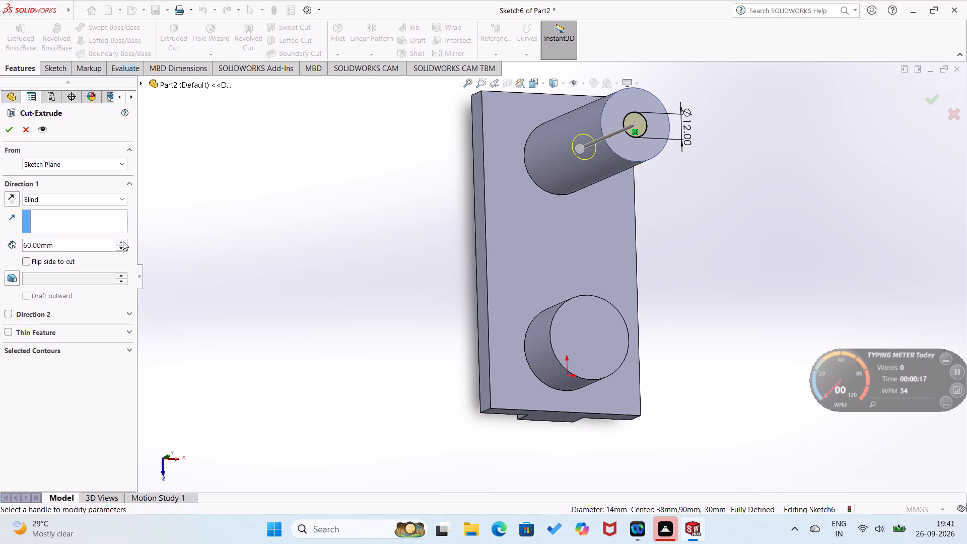
{"action": "left_click", "coordinate": [123, 242]}
{"action": "left_click", "coordinate": [123, 242]}
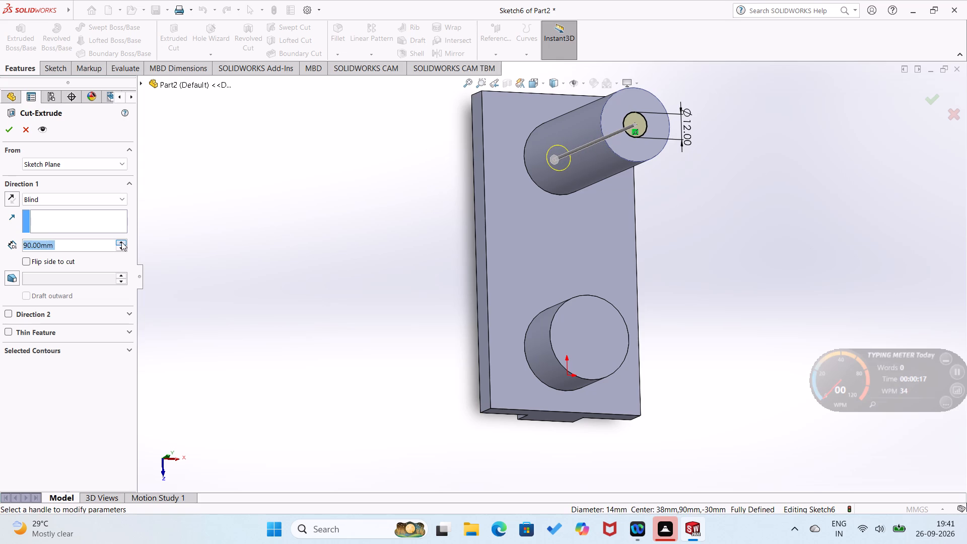
{"action": "left_click", "coordinate": [9, 134]}
{"action": "left_click", "coordinate": [226, 245]}
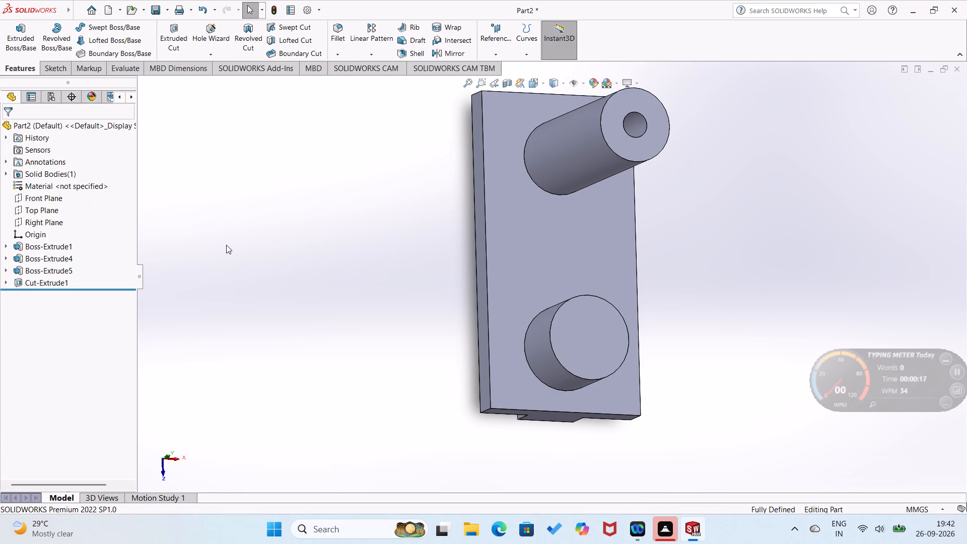
Start a sketch on the end face of the 40 mm boss and draw a concentric circle about 16 mm in diameter.
{"action": "right_click", "coordinate": [572, 334]}
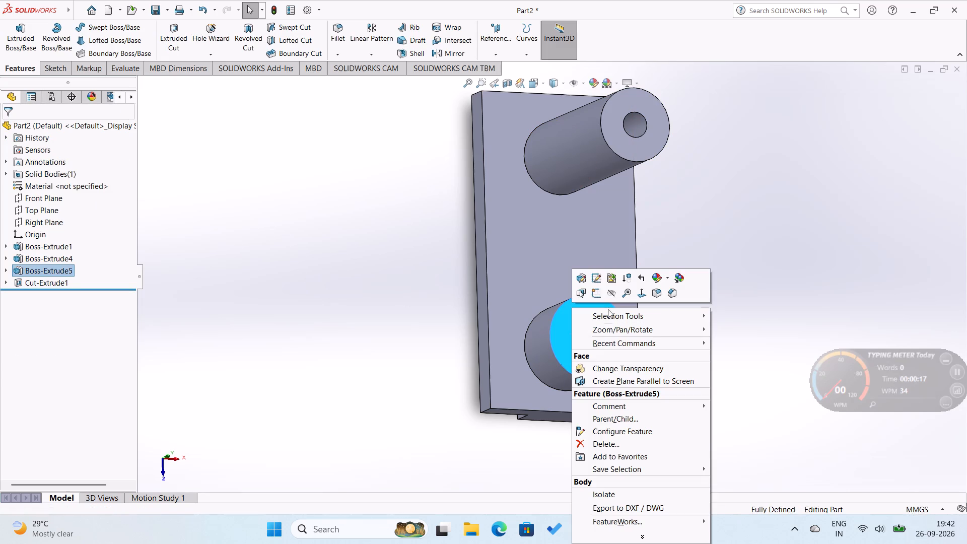
{"action": "left_click", "coordinate": [600, 299]}
{"action": "left_click", "coordinate": [364, 335]}
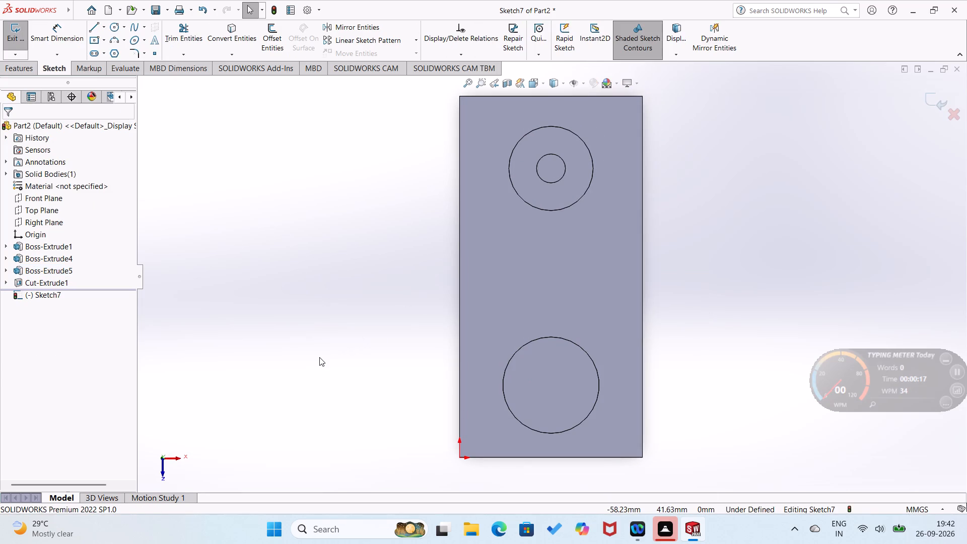
{"action": "right_click_drag", "start_coordinate": [319, 352], "coordinate": [336, 286]}
{"action": "right_click_drag", "start_coordinate": [274, 326], "coordinate": [320, 329]}
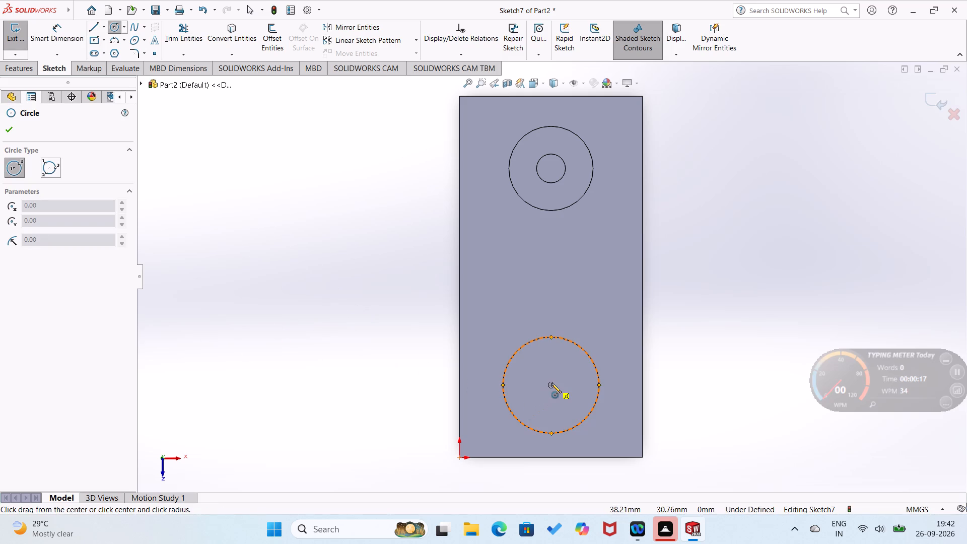
{"action": "left_click", "coordinate": [551, 383]}
{"action": "left_click", "coordinate": [549, 404]}
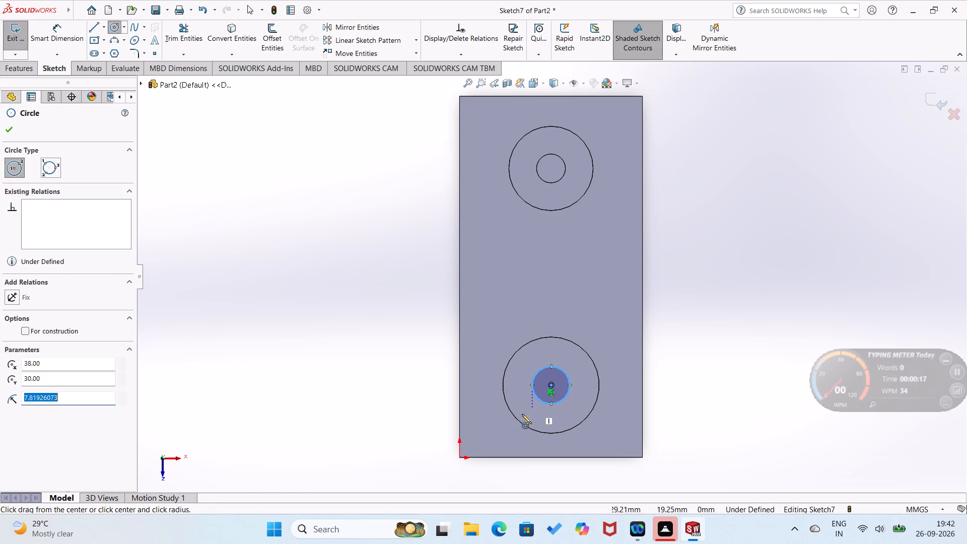
Dimension the new circle on the 40 mm boss at 14 mm diameter.
{"action": "right_click_drag", "start_coordinate": [495, 359], "coordinate": [491, 342]}
{"action": "right_click_drag", "start_coordinate": [401, 402], "coordinate": [395, 334]}
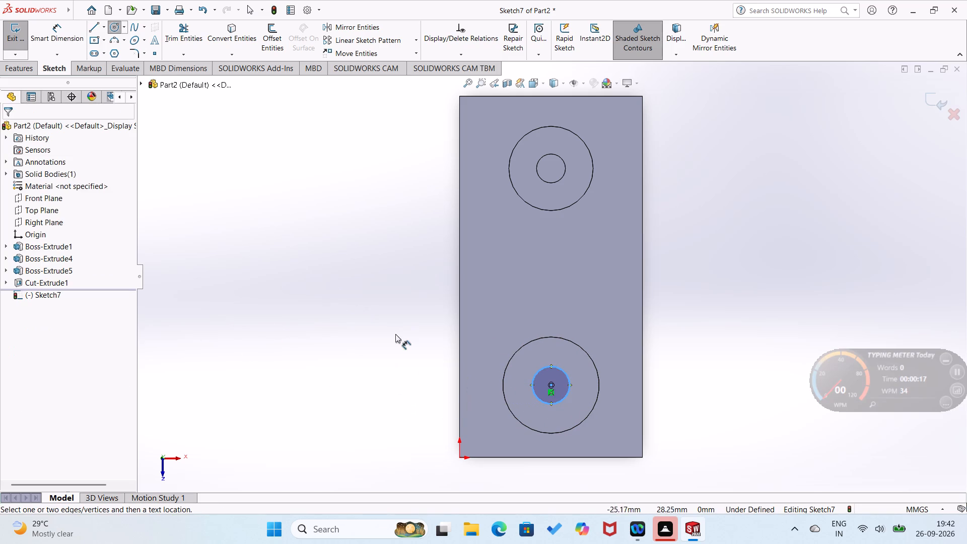
{"action": "right_click_drag", "start_coordinate": [395, 334], "coordinate": [395, 334]}
{"action": "left_click", "coordinate": [534, 398]}
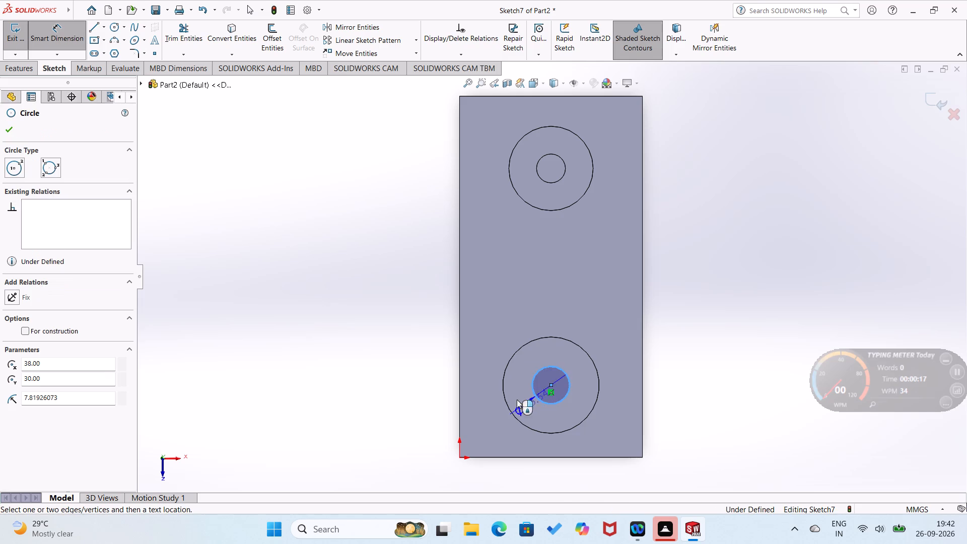
{"action": "left_click", "coordinate": [495, 404]}
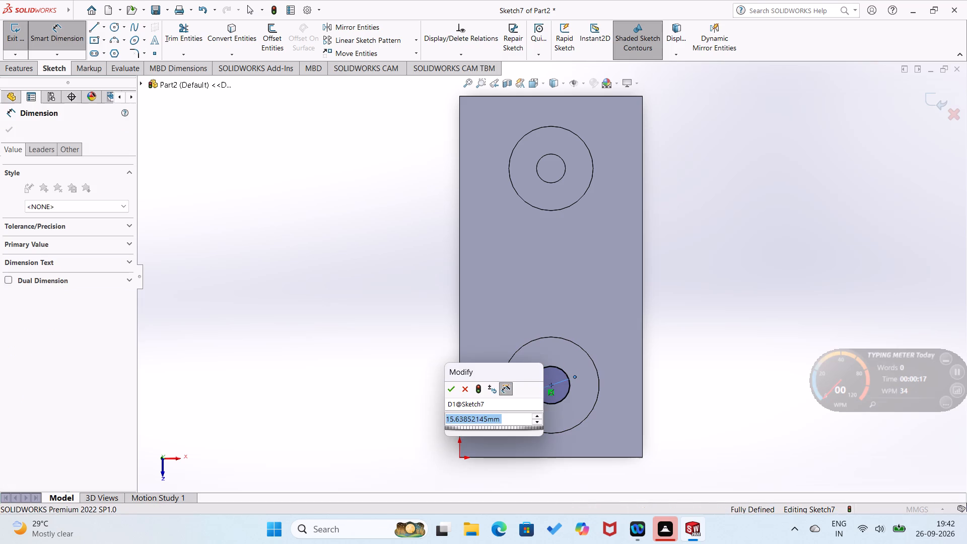
{"action": "type", "text": "14"}
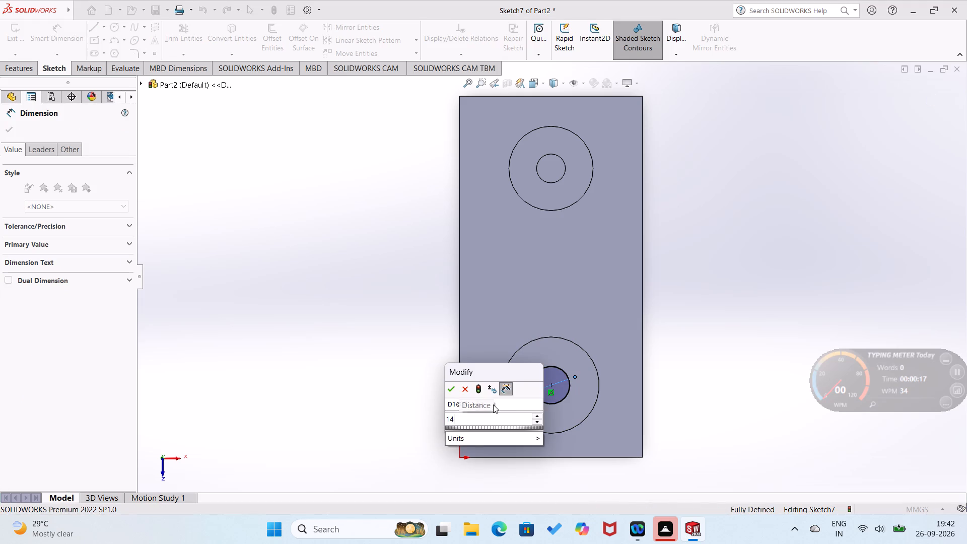
{"action": "key", "text": "Return"}
{"action": "left_click", "coordinate": [374, 382]}
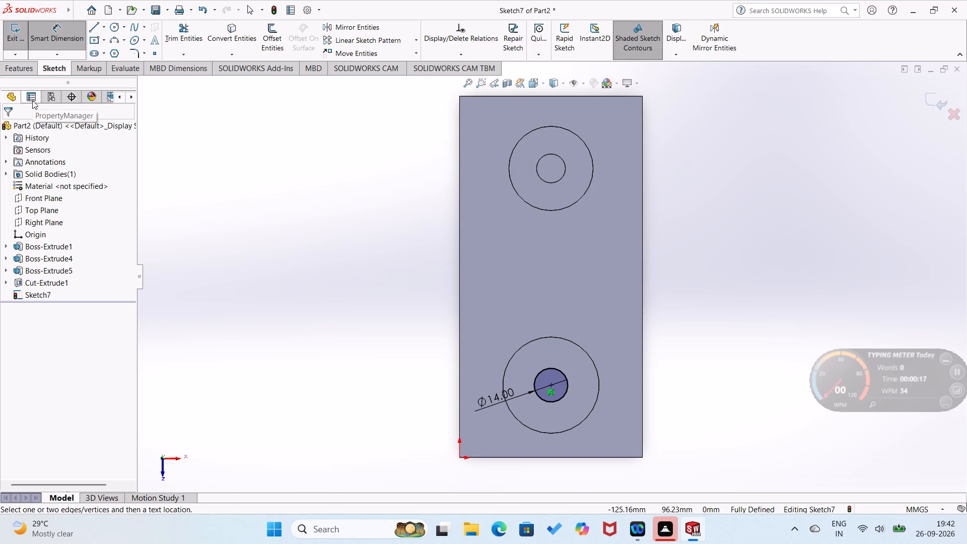
Cut the 14 mm circle into the 40 mm boss as a blind extruded cut, 30 mm deep from the sketch plane.
{"action": "left_click", "coordinate": [23, 70]}
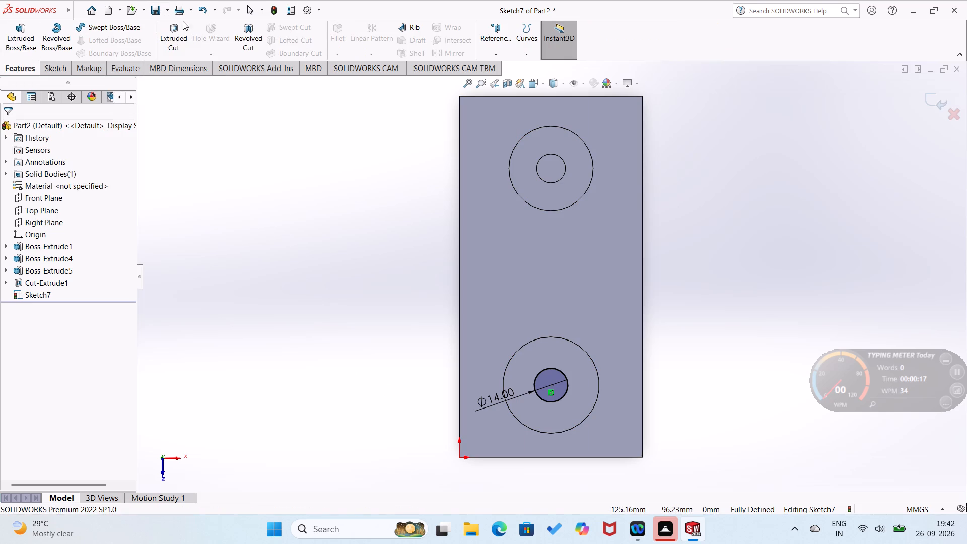
{"action": "left_click", "coordinate": [172, 36]}
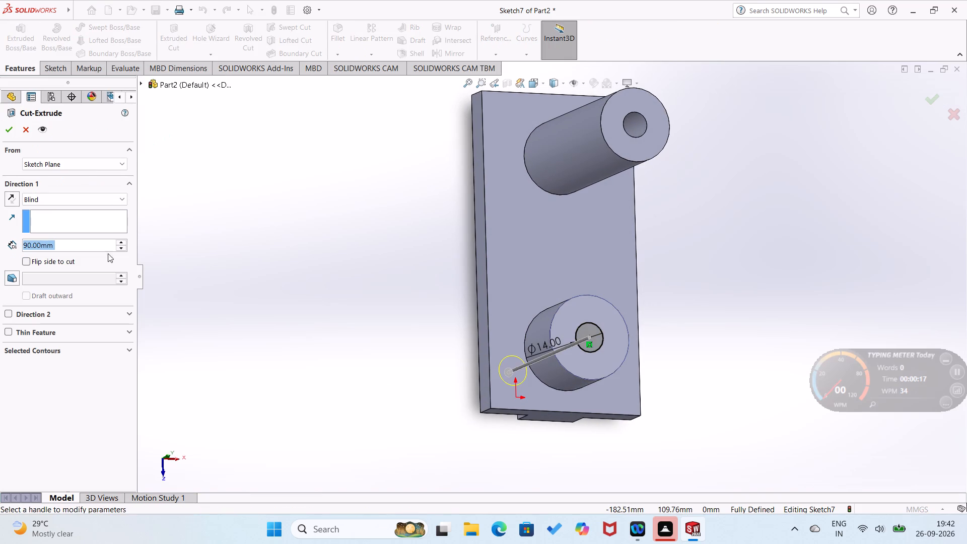
{"action": "triple_click", "coordinate": [122, 249]}
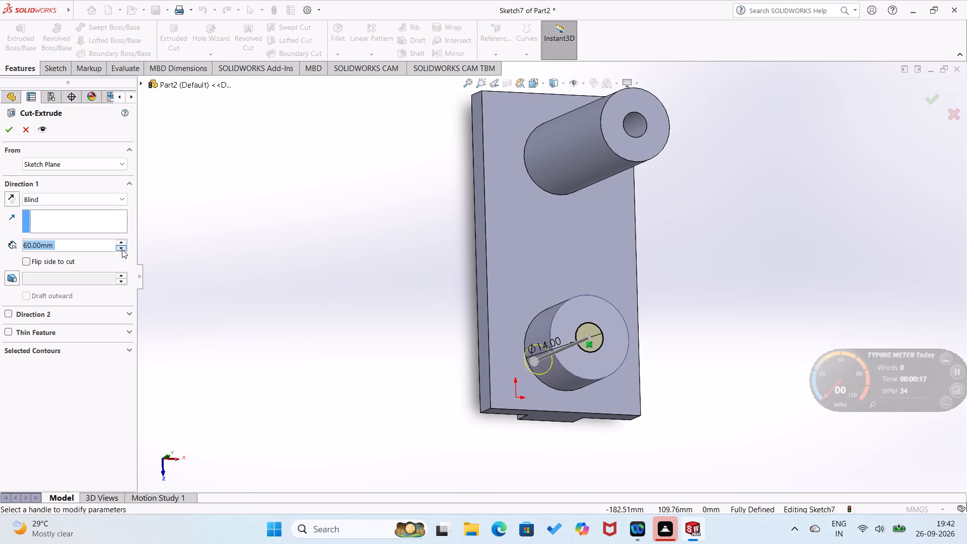
{"action": "left_click", "coordinate": [122, 249]}
{"action": "left_click", "coordinate": [122, 249]}
{"action": "left_click", "coordinate": [122, 249]}
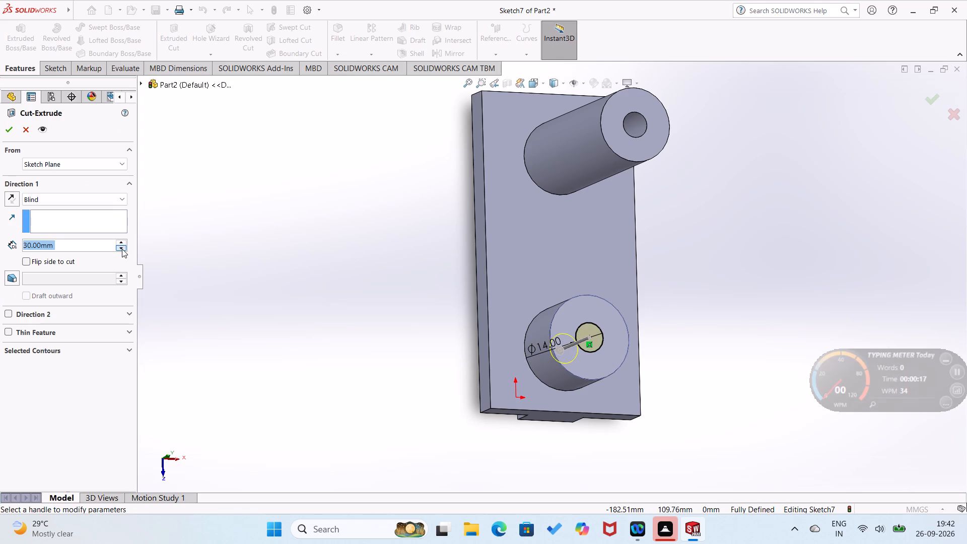
{"action": "left_click", "coordinate": [11, 132]}
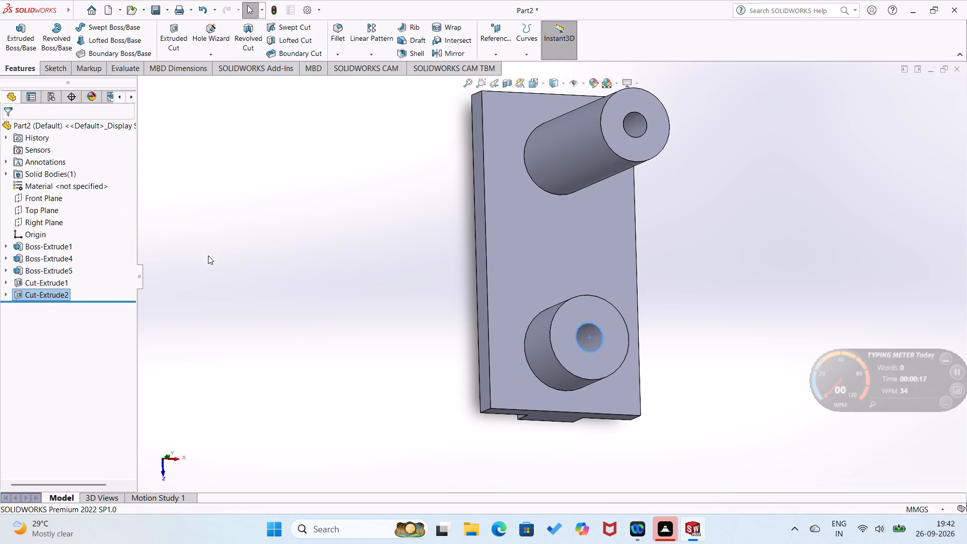
{"action": "left_click", "coordinate": [253, 278]}
Create a reference plane offset 38 mm inward from the plate's long side face, with the offset direction flipped.
{"action": "middle_click_drag", "start_coordinate": [387, 294], "coordinate": [354, 332]}
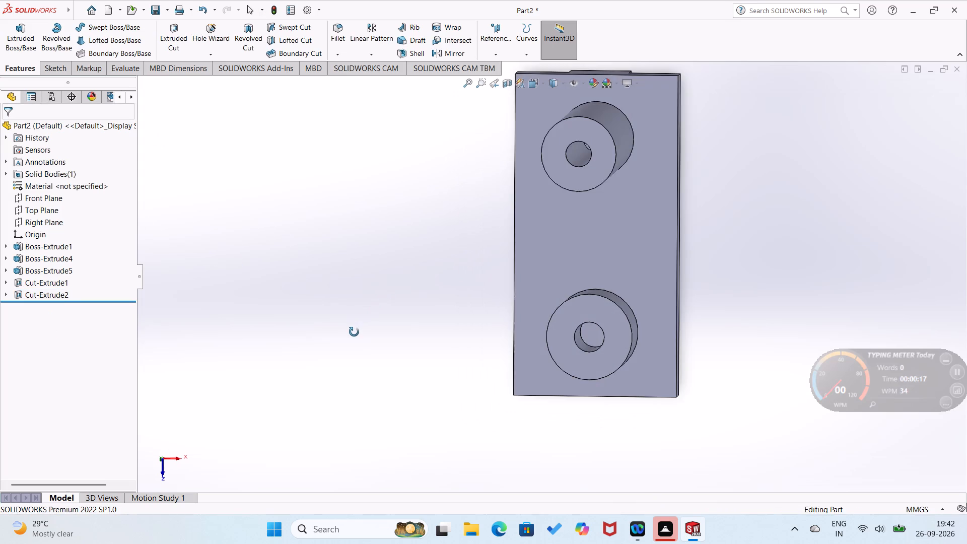
{"action": "middle_click_drag", "start_coordinate": [354, 332], "coordinate": [363, 323]}
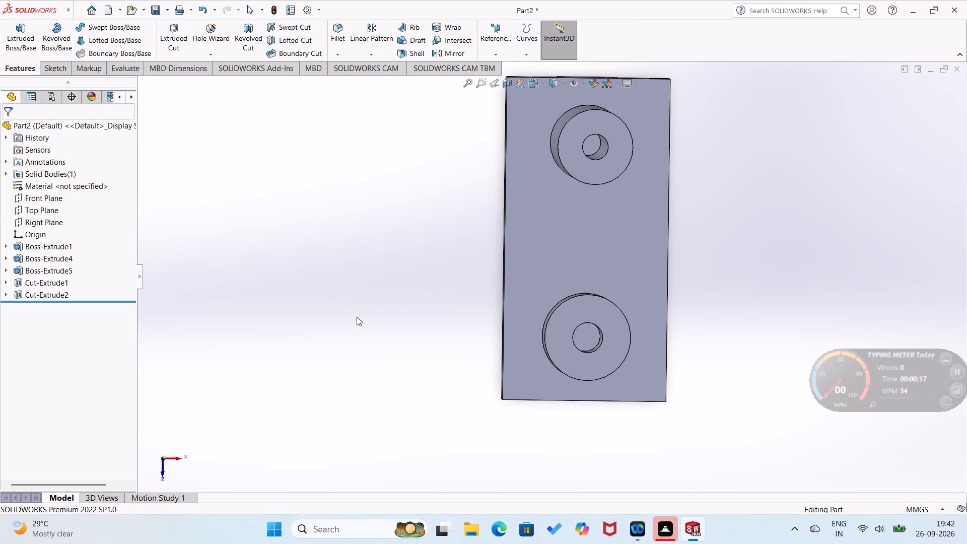
{"action": "middle_click_drag", "start_coordinate": [387, 314], "coordinate": [409, 302]}
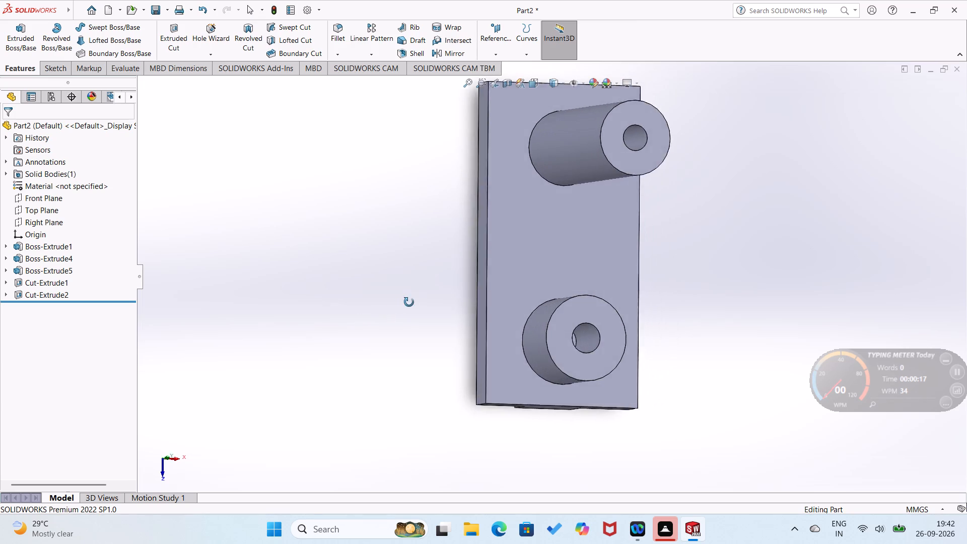
{"action": "middle_click_drag", "start_coordinate": [409, 302], "coordinate": [441, 286]}
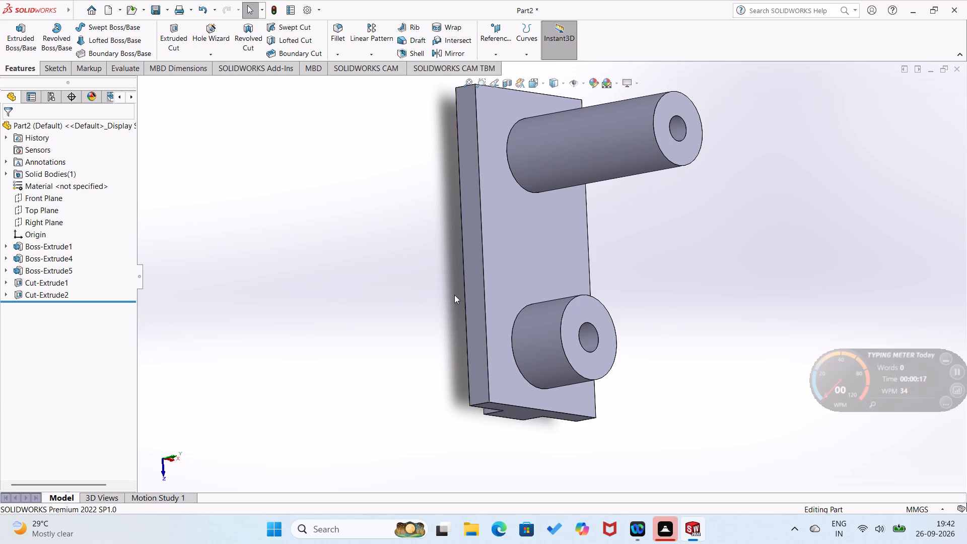
{"action": "left_click", "coordinate": [488, 56]}
{"action": "left_click", "coordinate": [498, 66]}
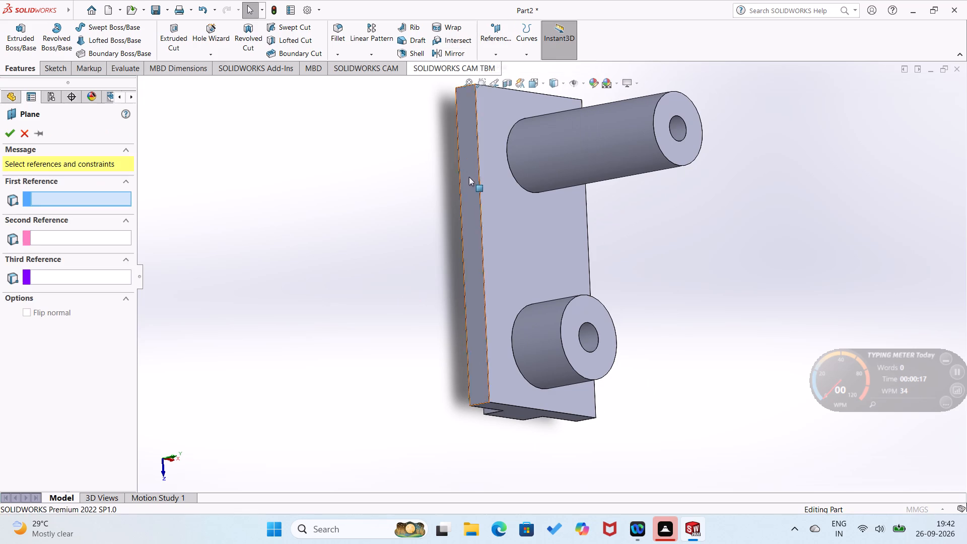
{"action": "left_click", "coordinate": [470, 205]}
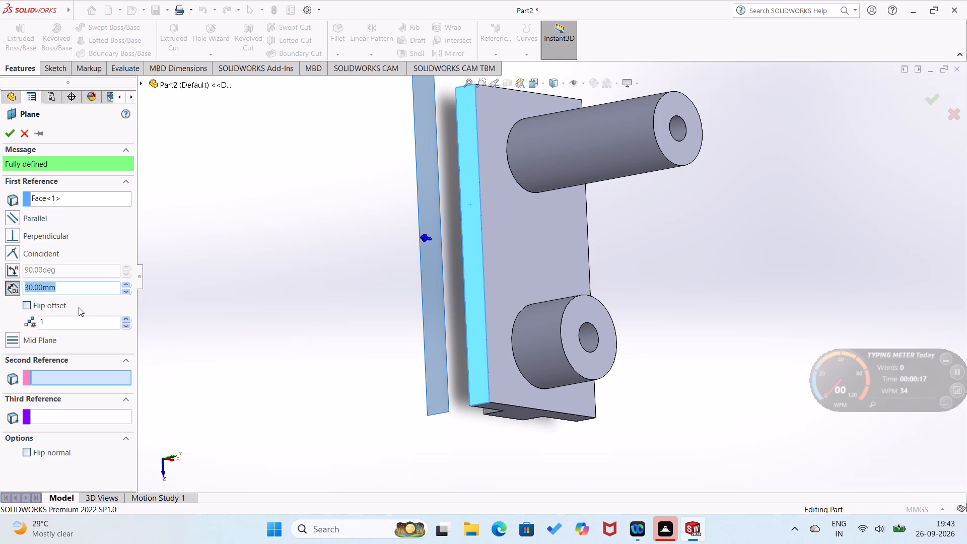
{"action": "key", "text": "3"}
{"action": "key", "text": "8"}
{"action": "key", "text": "Return"}
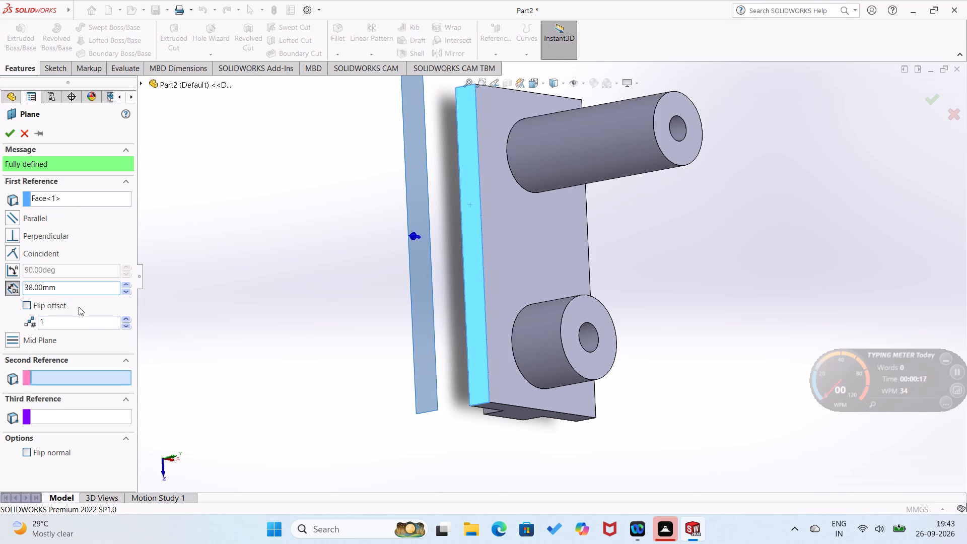
{"action": "left_click", "coordinate": [27, 303]}
{"action": "middle_click_drag", "start_coordinate": [228, 370], "coordinate": [228, 372]}
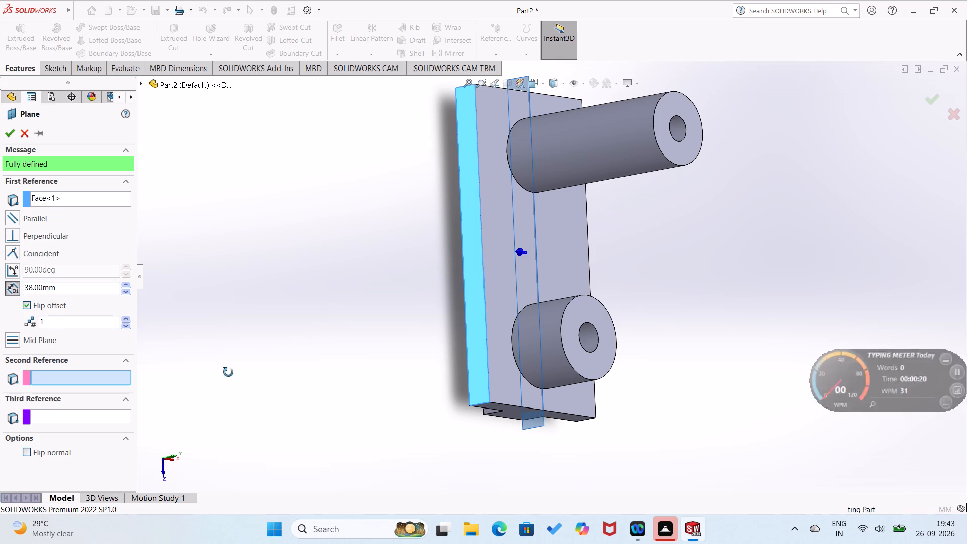
{"action": "middle_click_drag", "start_coordinate": [228, 372], "coordinate": [173, 417]}
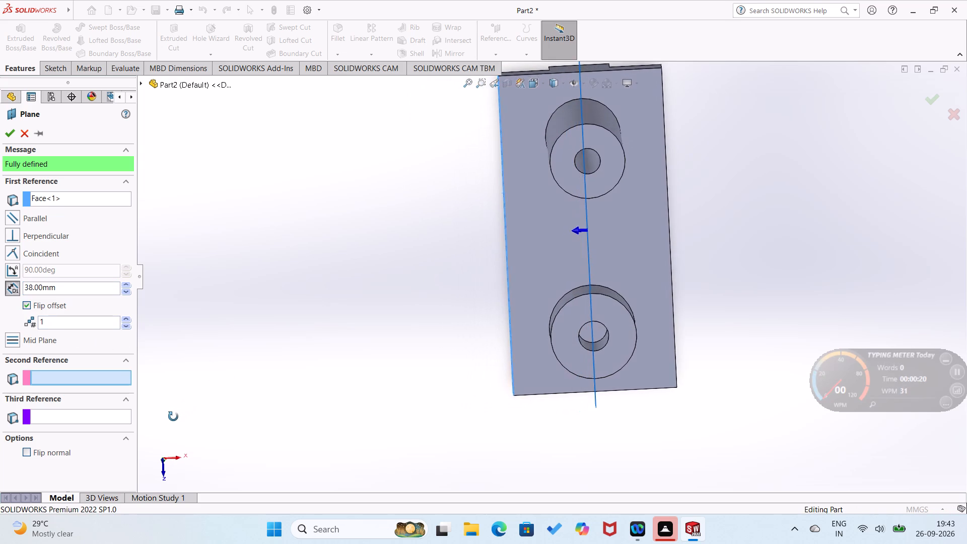
{"action": "middle_click_drag", "start_coordinate": [173, 417], "coordinate": [208, 380]}
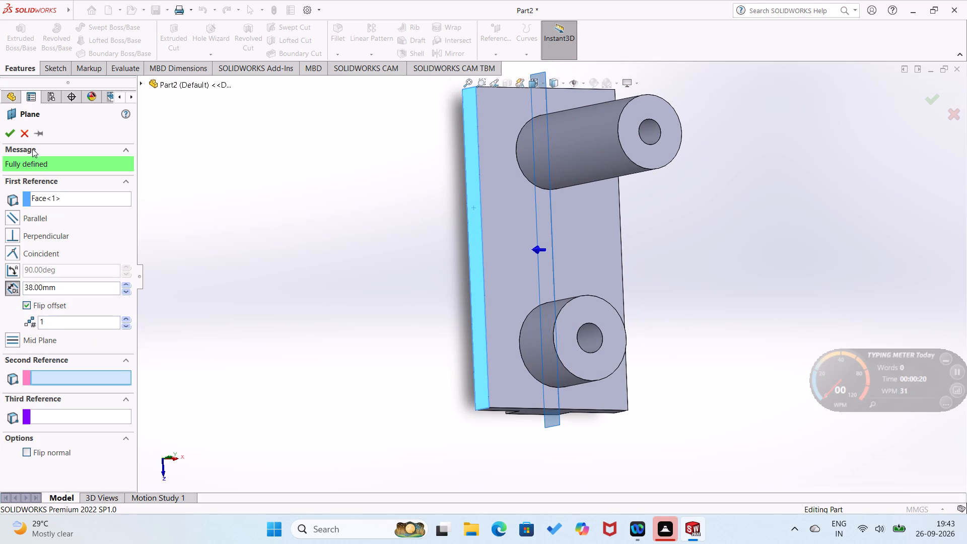
{"action": "left_click", "coordinate": [12, 132]}
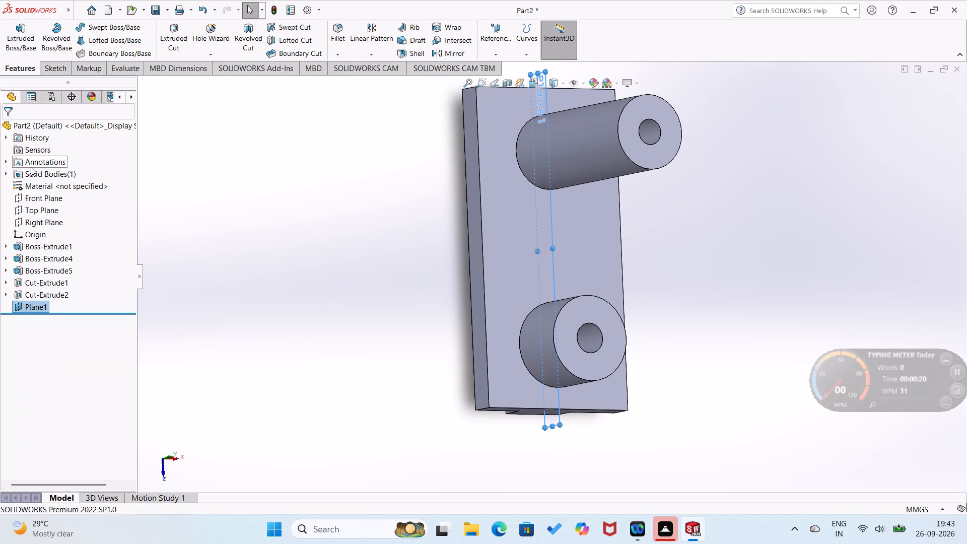
{"action": "left_click", "coordinate": [429, 407]}
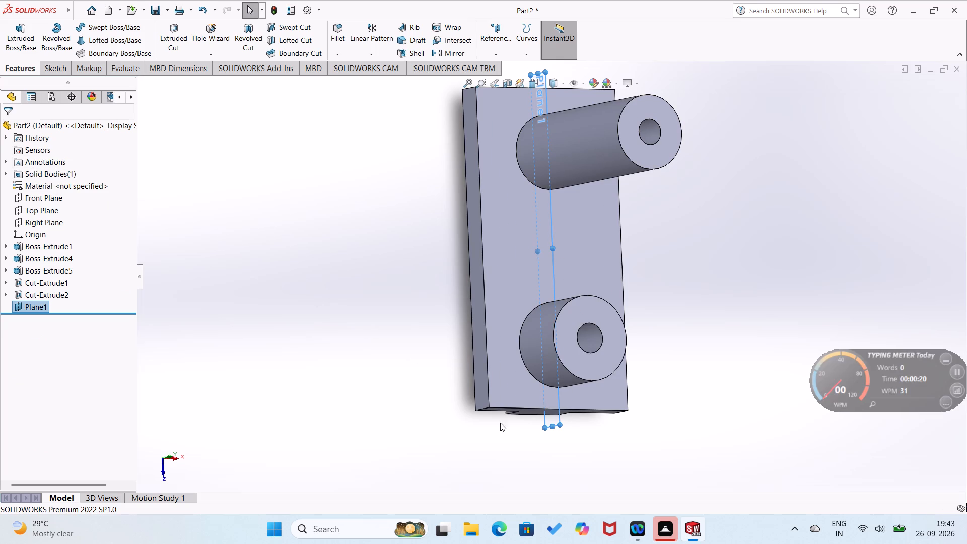
Start a sketch on the new mid plane and draw lines down the short boss's inner edge and along the plate's top to the long boss.
{"action": "right_click", "coordinate": [561, 427]}
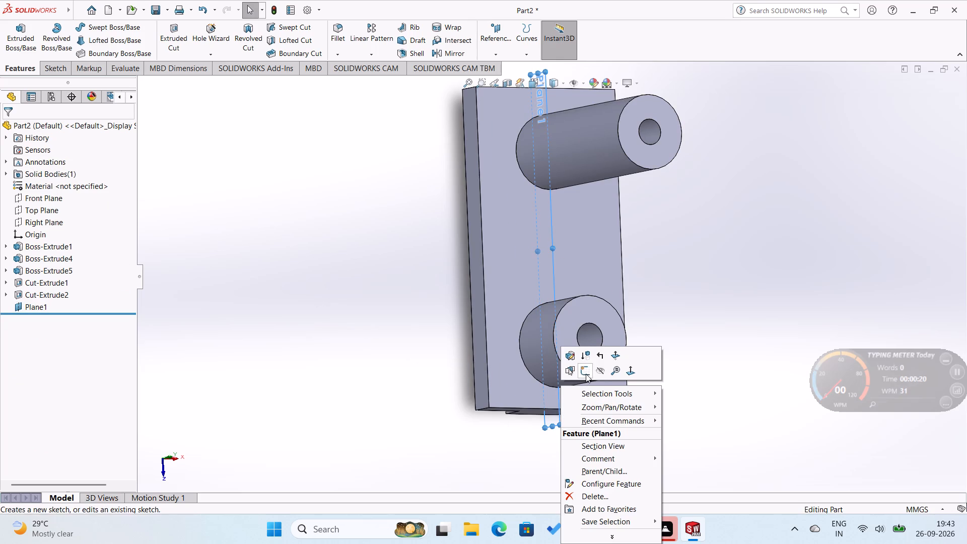
{"action": "left_click", "coordinate": [586, 373]}
{"action": "right_click_drag", "start_coordinate": [340, 311], "coordinate": [328, 310]}
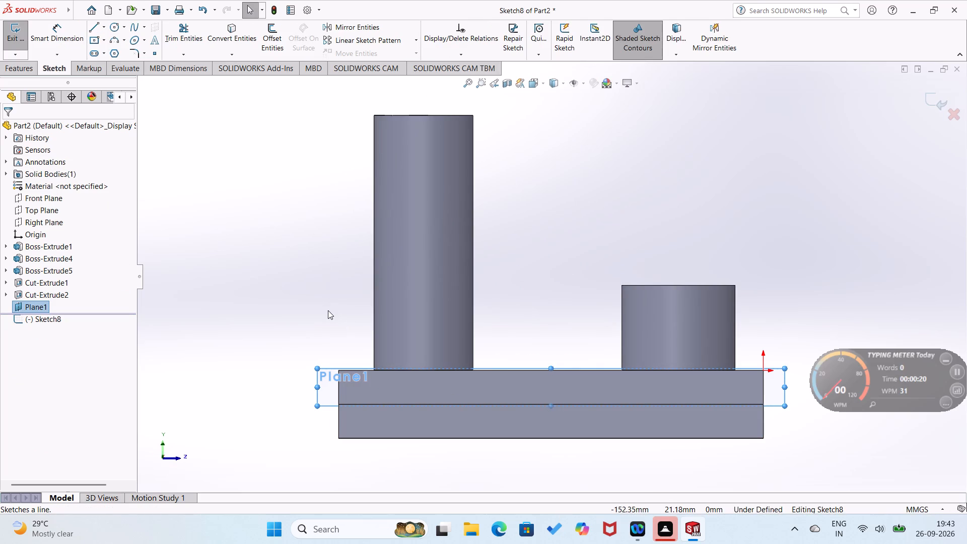
{"action": "right_click_drag", "start_coordinate": [328, 310], "coordinate": [285, 333]}
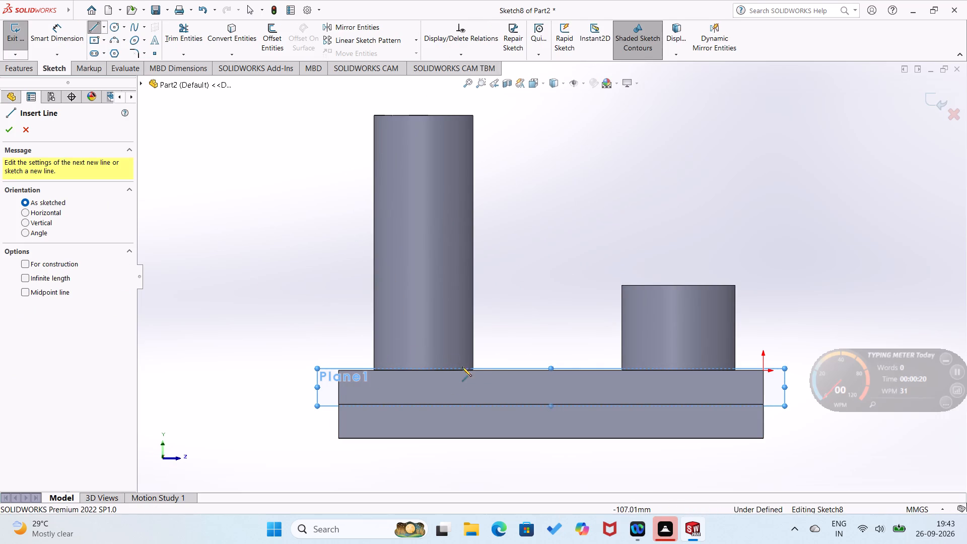
{"action": "scroll", "coordinate": [496, 360], "scroll_direction": "down", "scroll_amount": 3}
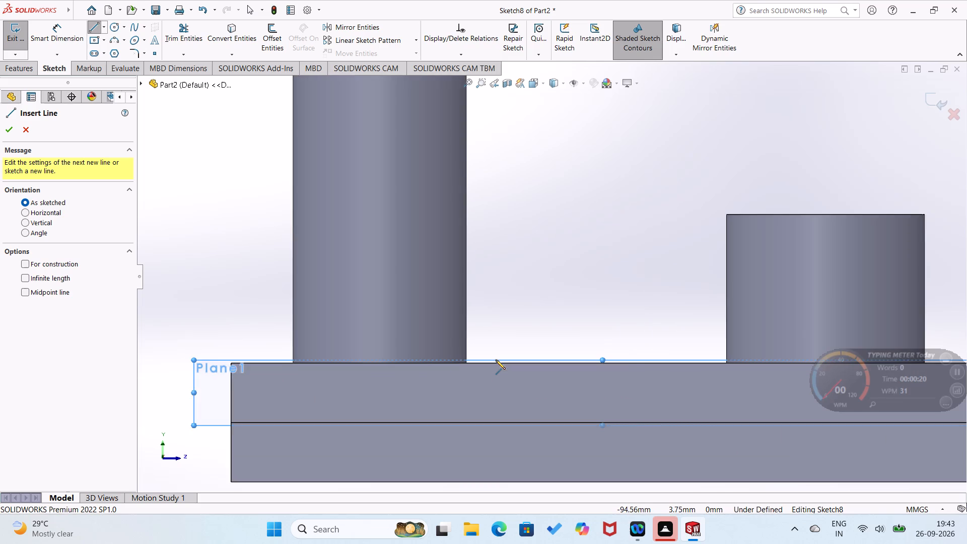
{"action": "scroll", "coordinate": [496, 360], "scroll_direction": "down", "scroll_amount": 1}
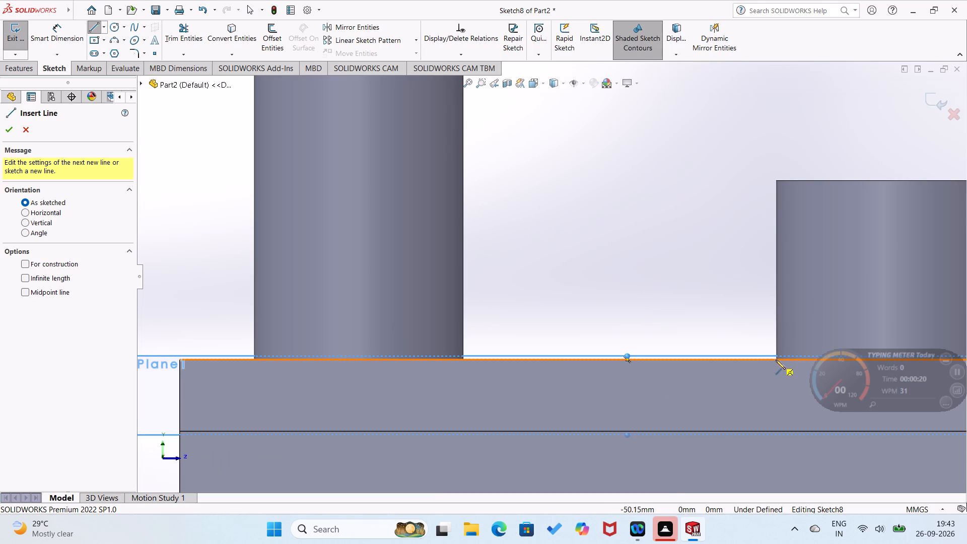
{"action": "left_click", "coordinate": [776, 181]}
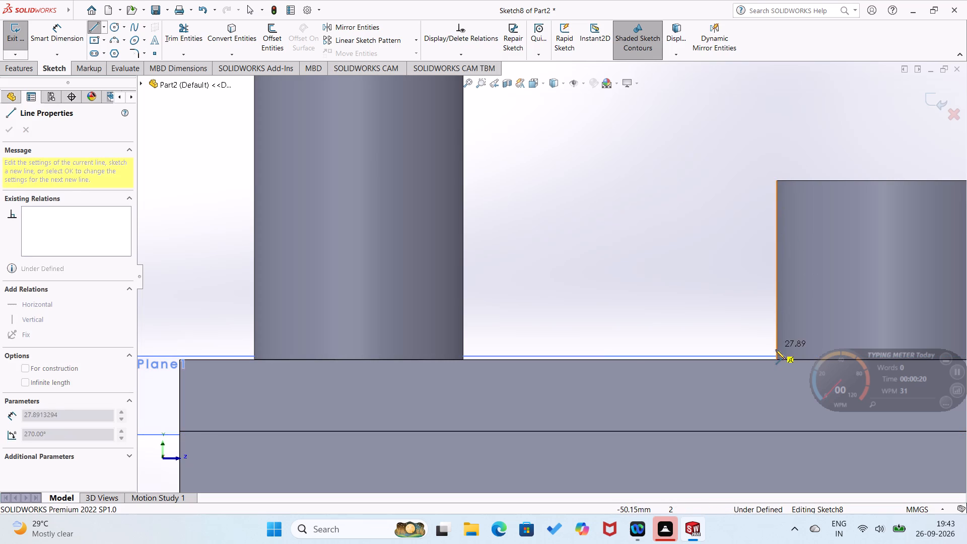
{"action": "left_click", "coordinate": [776, 359]}
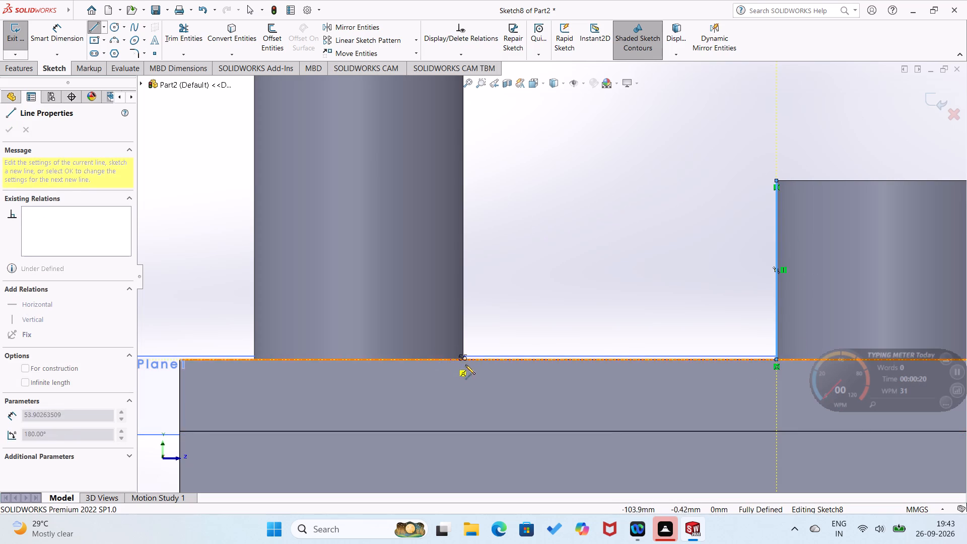
{"action": "scroll", "coordinate": [465, 359], "scroll_direction": "down", "scroll_amount": 4}
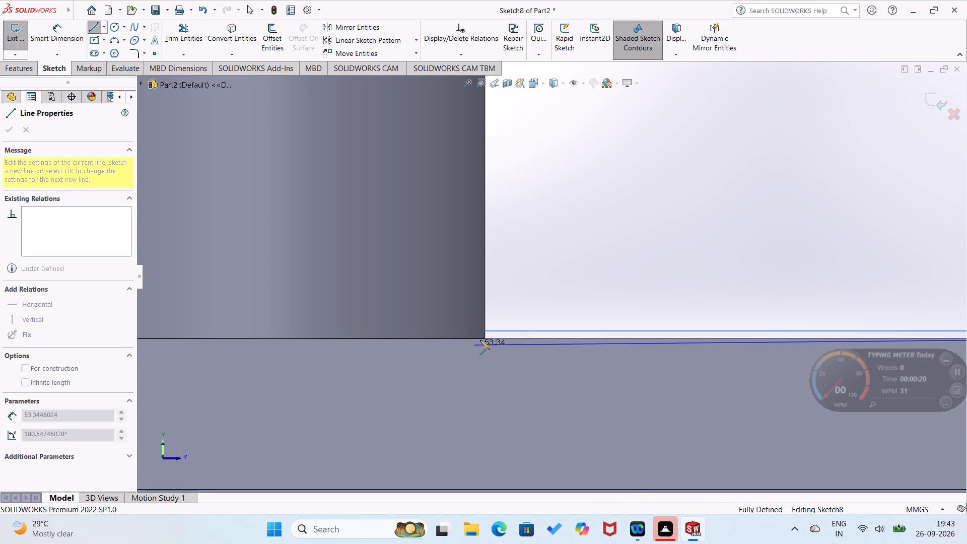
{"action": "left_click", "coordinate": [485, 337]}
Close the profile with a 90 mm vertical line up the long boss's inner edge and a sloping line to the short boss's top corner.
{"action": "scroll", "coordinate": [485, 335], "scroll_direction": "up", "scroll_amount": 4}
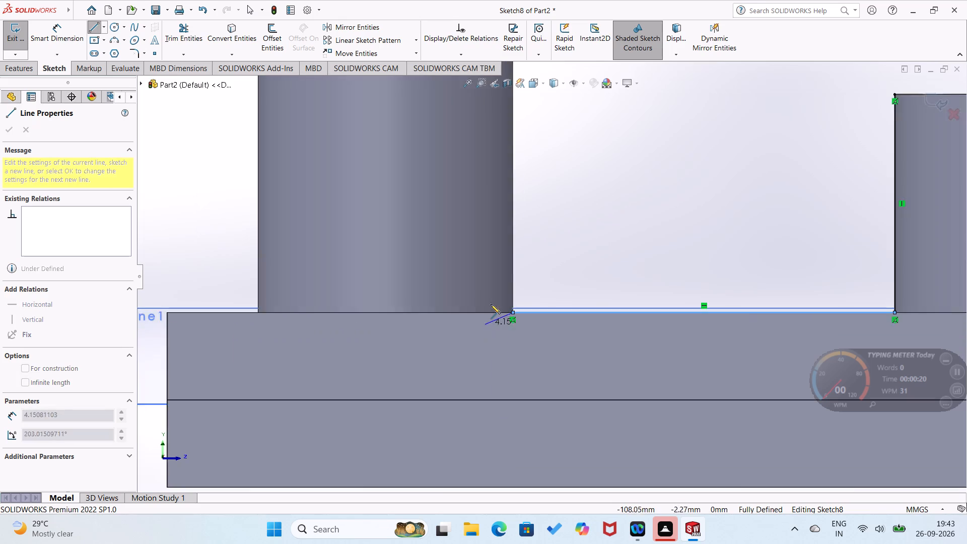
{"action": "scroll", "coordinate": [505, 220], "scroll_direction": "up", "scroll_amount": 2}
{"action": "scroll", "coordinate": [524, 175], "scroll_direction": "up", "scroll_amount": 4}
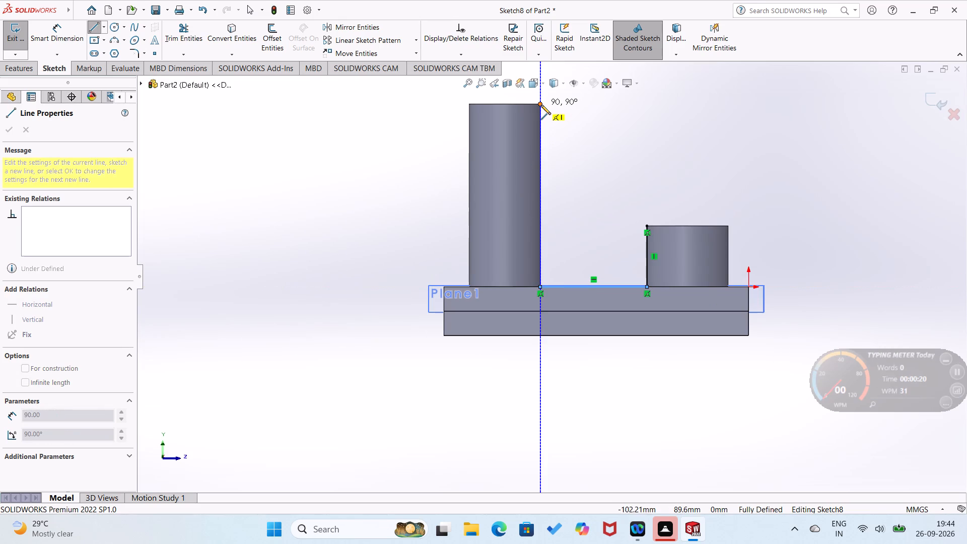
{"action": "left_click", "coordinate": [541, 104]}
{"action": "left_click", "coordinate": [647, 225]}
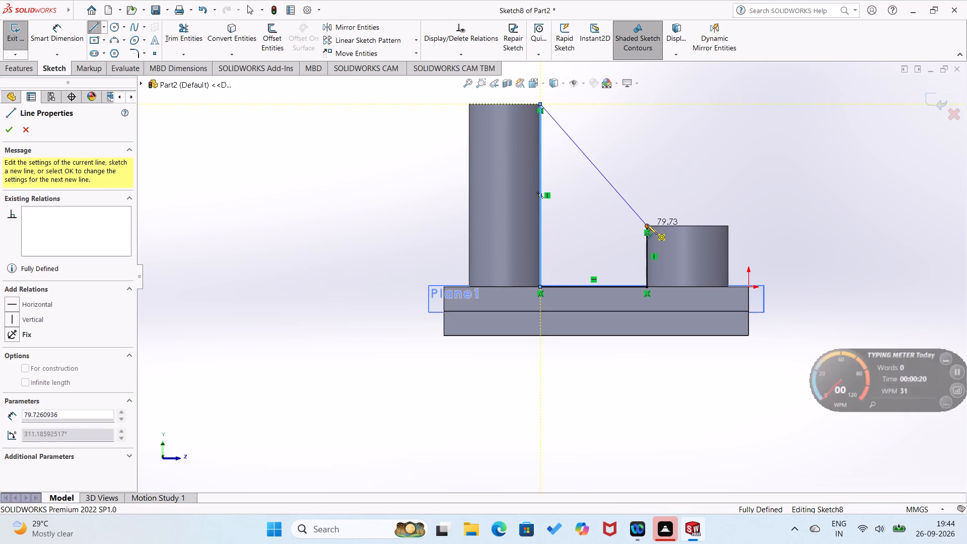
{"action": "left_click_drag", "start_coordinate": [650, 192], "coordinate": [664, 131]}
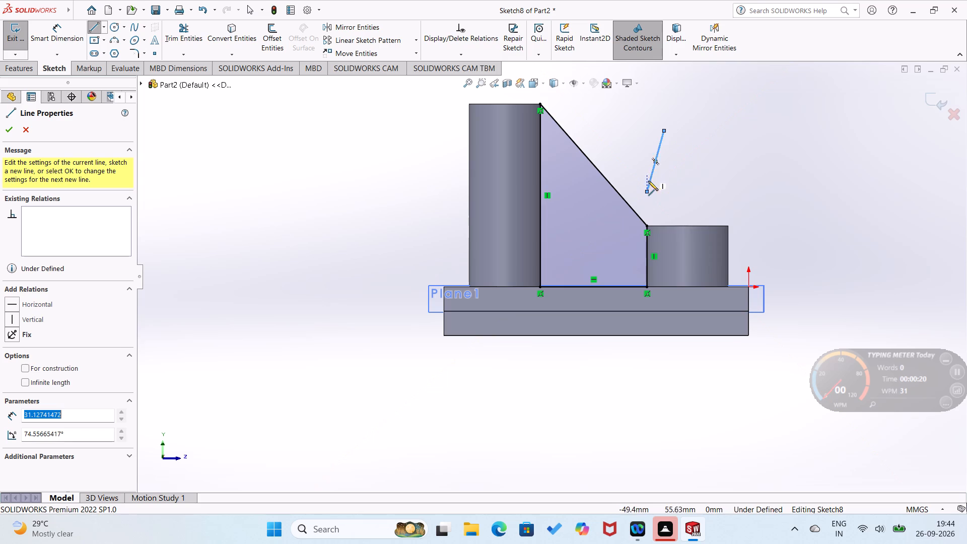
{"action": "key", "text": "ctrl+z"}
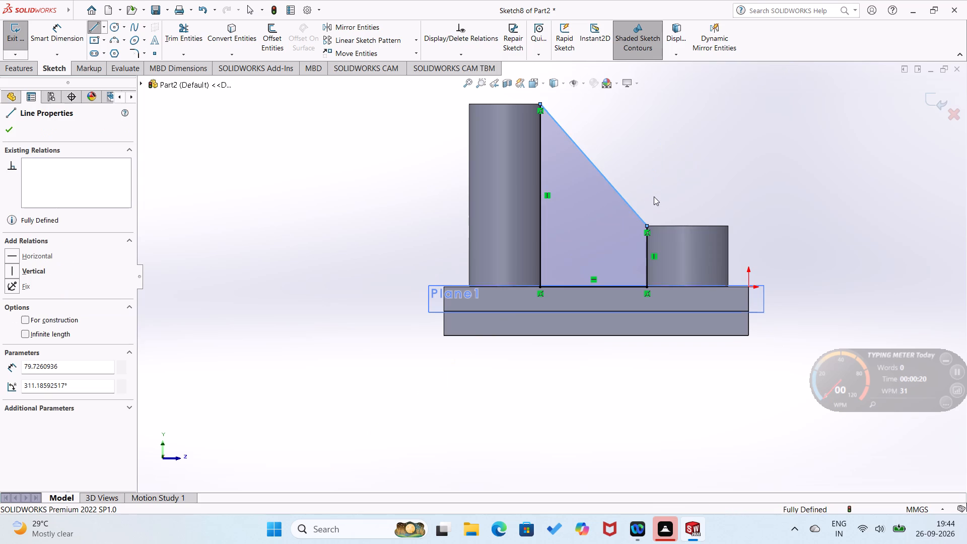
{"action": "left_click", "coordinate": [654, 196]}
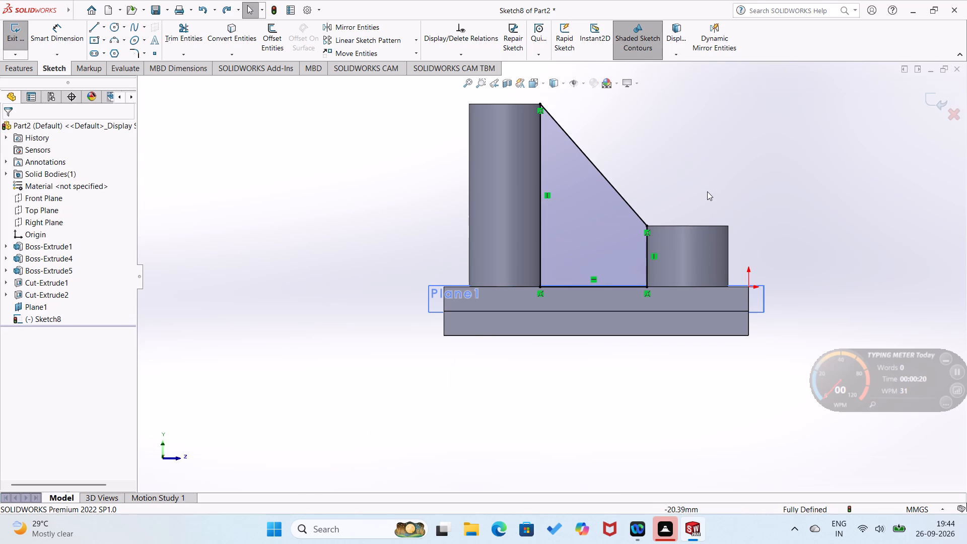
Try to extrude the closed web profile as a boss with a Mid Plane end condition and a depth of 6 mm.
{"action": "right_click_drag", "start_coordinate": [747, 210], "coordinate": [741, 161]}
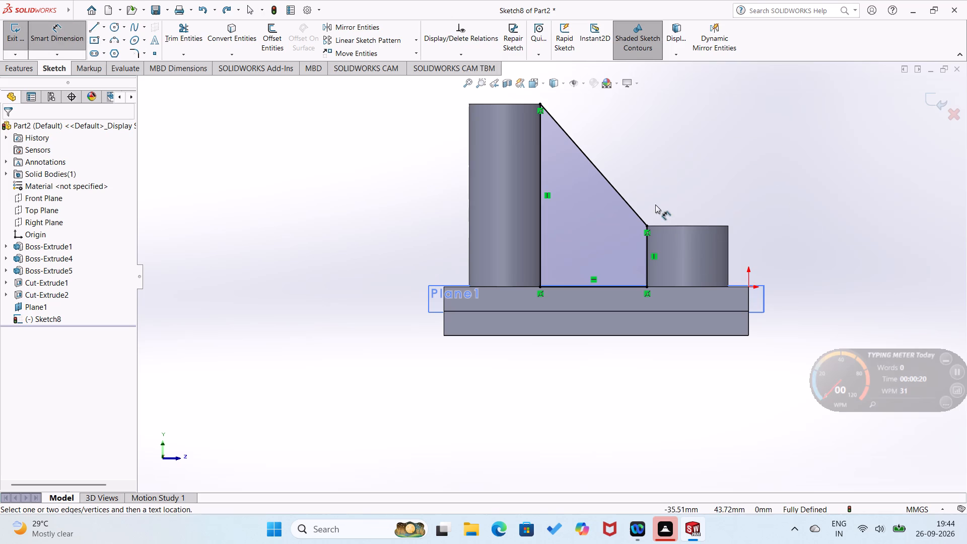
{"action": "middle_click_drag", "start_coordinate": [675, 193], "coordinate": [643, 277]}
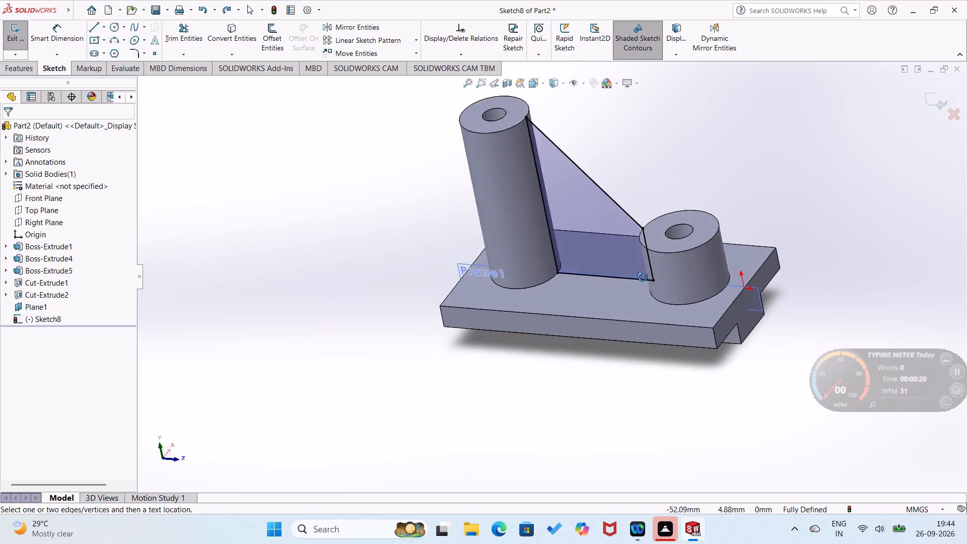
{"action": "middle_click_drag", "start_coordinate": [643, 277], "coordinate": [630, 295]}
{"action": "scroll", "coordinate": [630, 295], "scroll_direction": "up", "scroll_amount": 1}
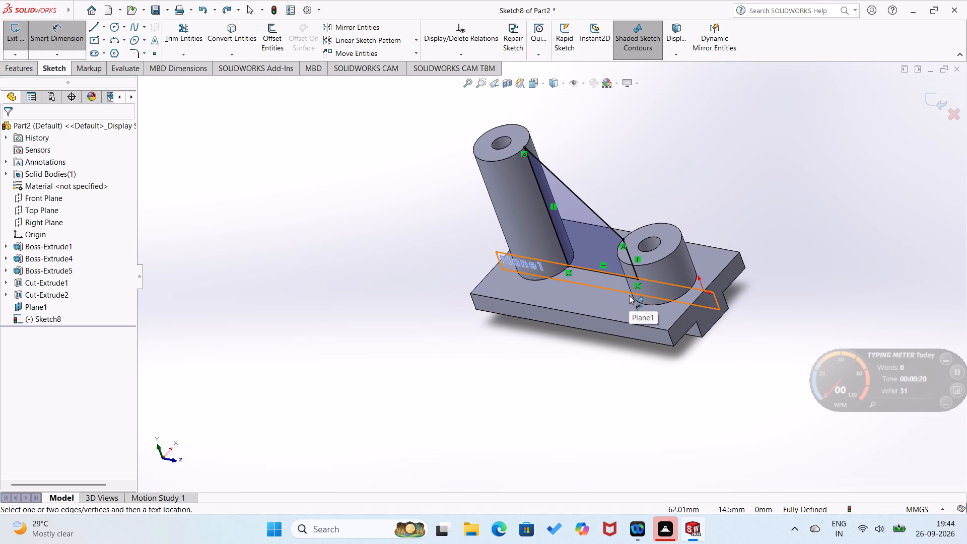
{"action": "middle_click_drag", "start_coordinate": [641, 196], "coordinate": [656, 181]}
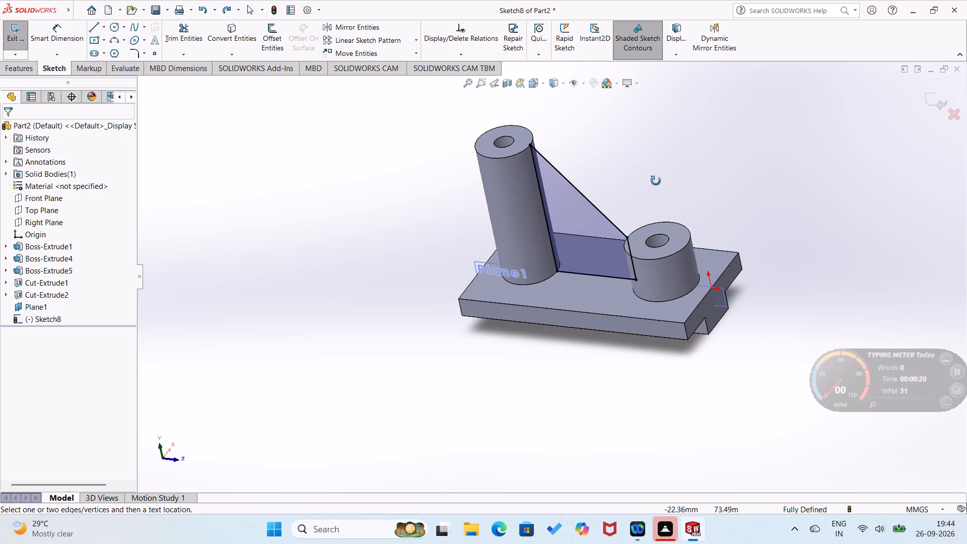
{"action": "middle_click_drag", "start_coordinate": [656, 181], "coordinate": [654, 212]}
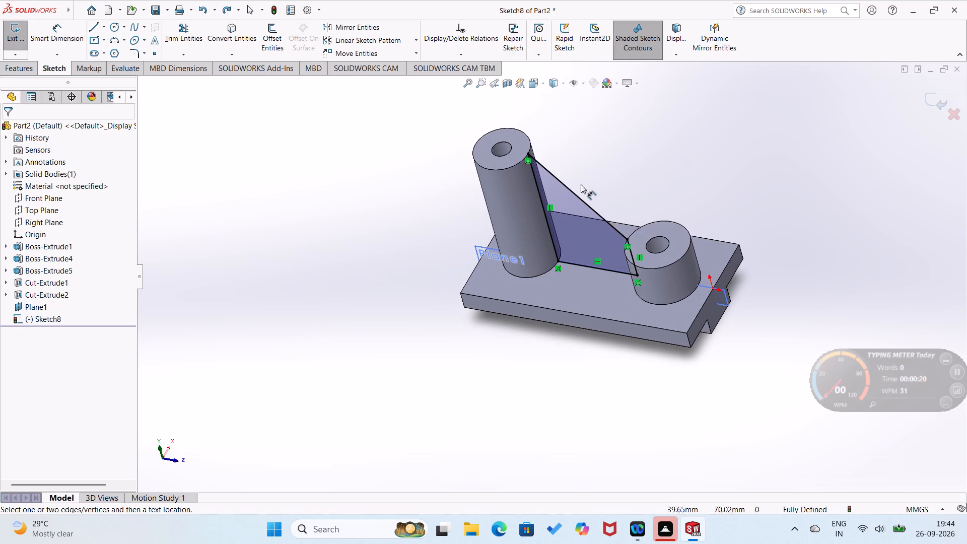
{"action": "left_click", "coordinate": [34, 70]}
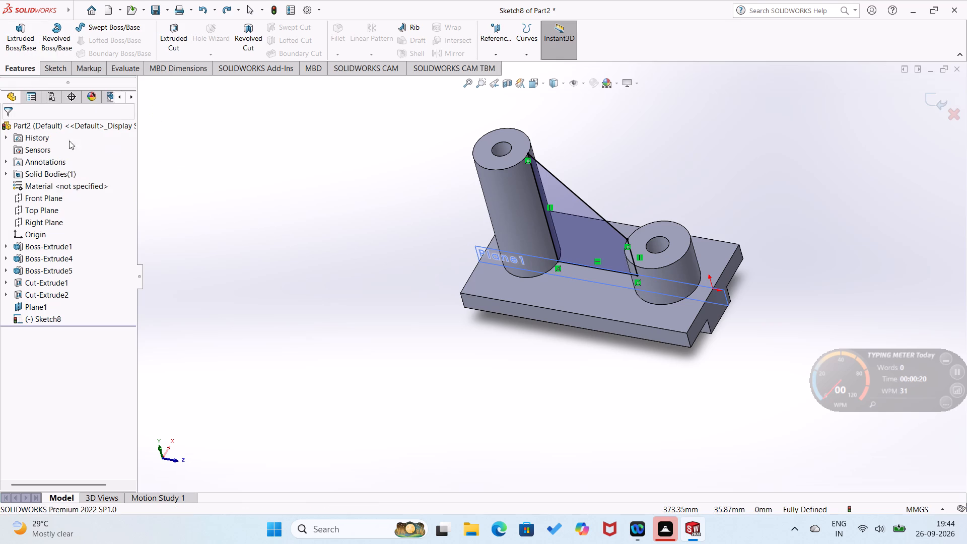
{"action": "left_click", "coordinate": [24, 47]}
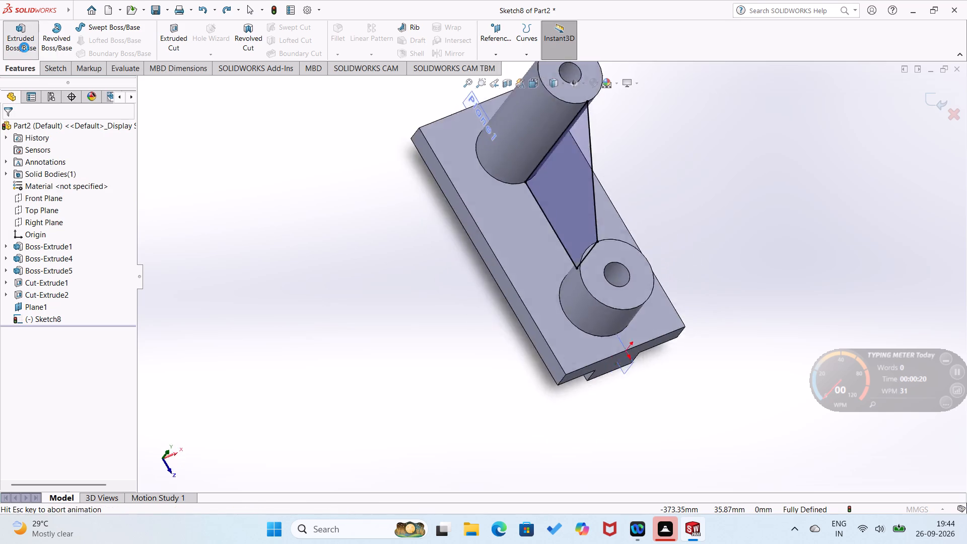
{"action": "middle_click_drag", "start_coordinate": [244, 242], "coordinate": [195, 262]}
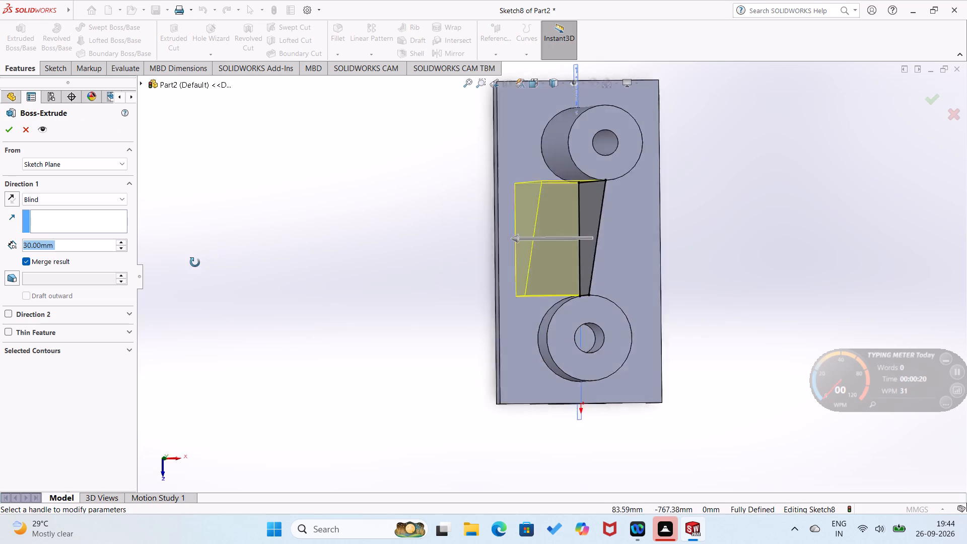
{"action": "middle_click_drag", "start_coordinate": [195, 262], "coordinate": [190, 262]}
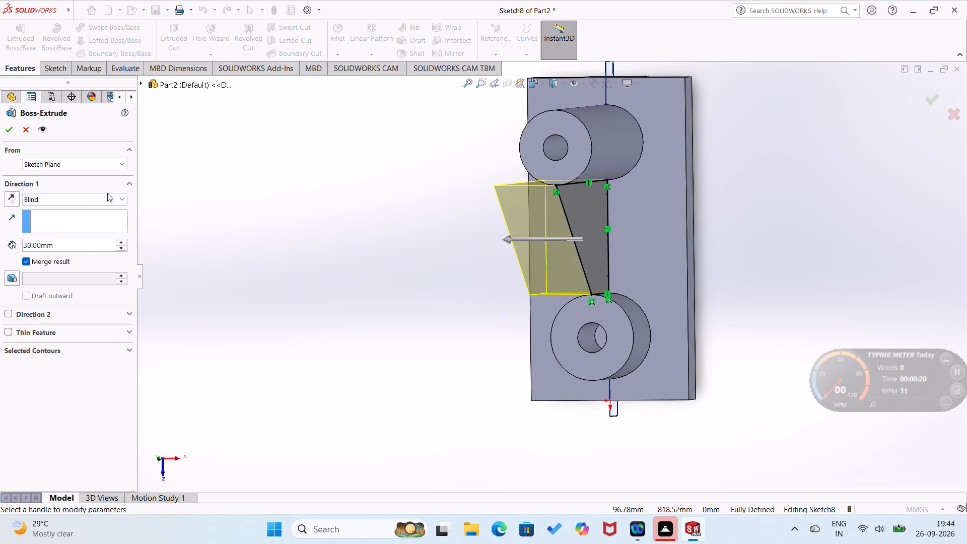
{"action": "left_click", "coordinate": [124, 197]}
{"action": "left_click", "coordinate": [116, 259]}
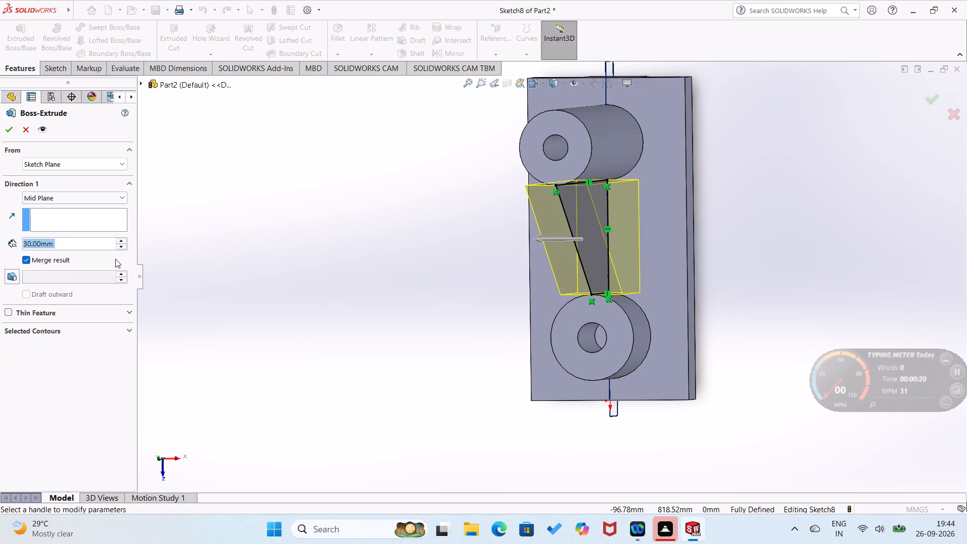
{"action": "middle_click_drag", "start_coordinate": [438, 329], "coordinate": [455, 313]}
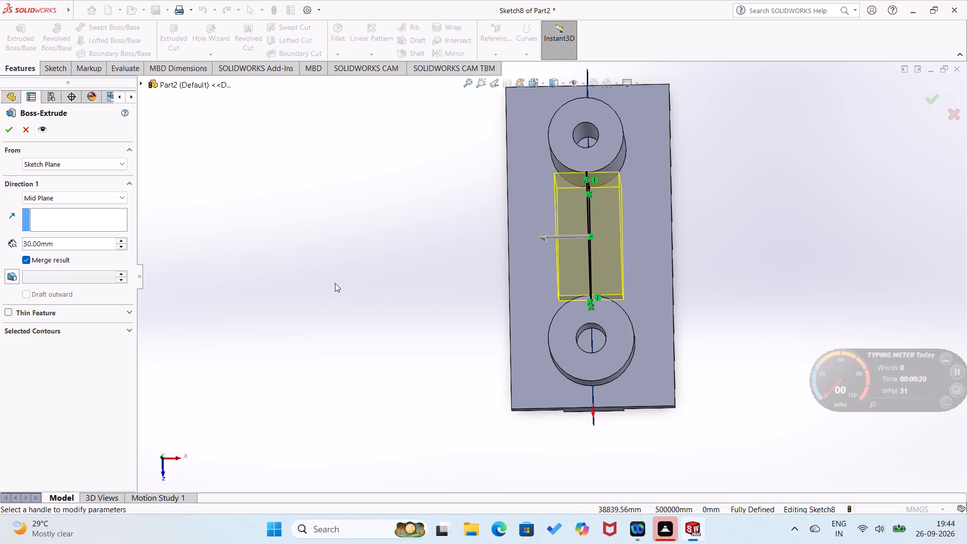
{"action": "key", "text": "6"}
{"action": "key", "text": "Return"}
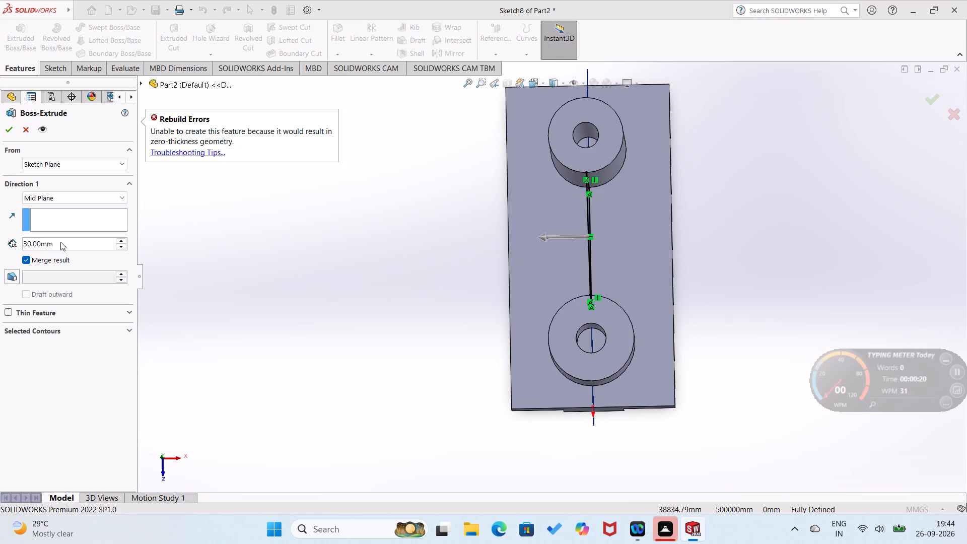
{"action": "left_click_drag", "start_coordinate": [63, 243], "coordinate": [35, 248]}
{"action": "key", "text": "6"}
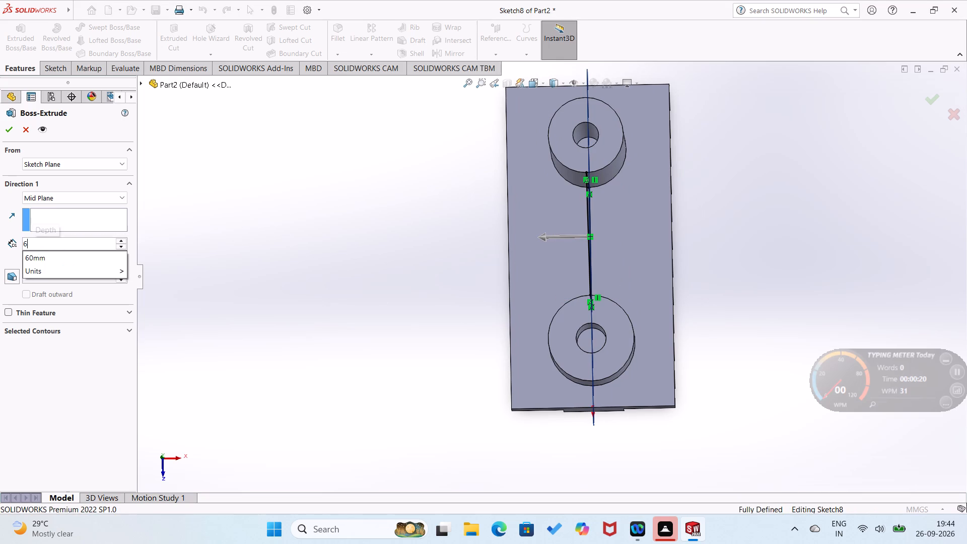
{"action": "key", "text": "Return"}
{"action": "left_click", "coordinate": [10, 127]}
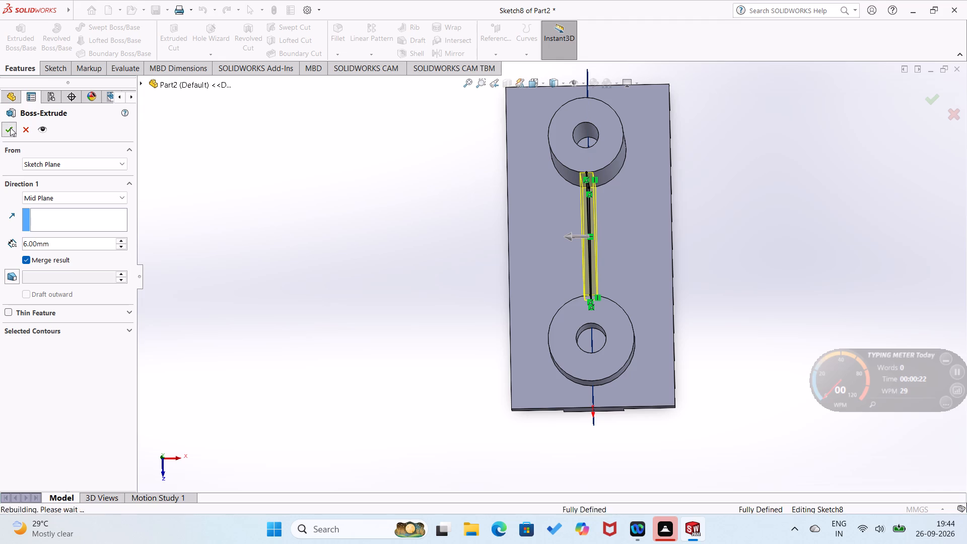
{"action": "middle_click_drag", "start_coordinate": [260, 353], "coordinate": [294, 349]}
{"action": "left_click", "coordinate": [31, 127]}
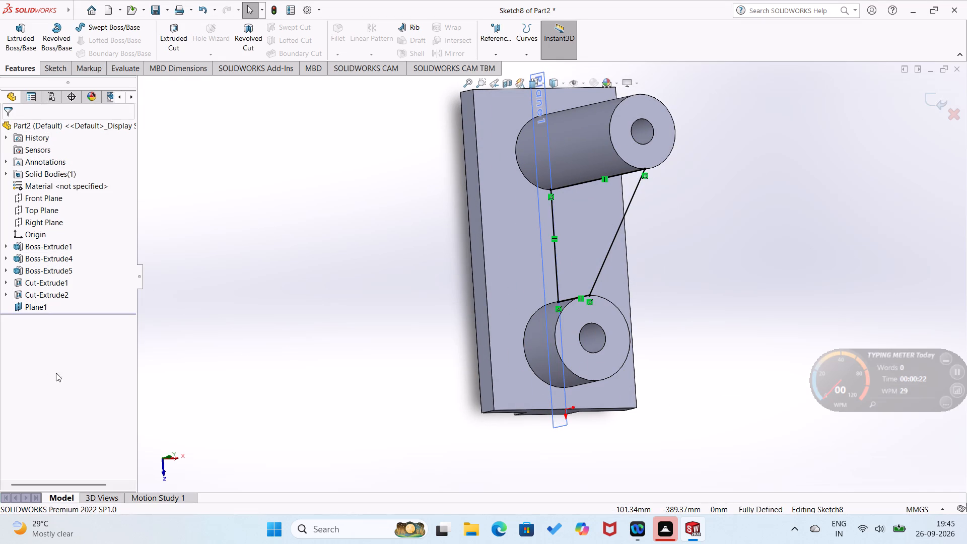
Undo the web profile sketch and the offset reference plane, back to the cut in the 40 mm boss.
{"action": "key", "text": "ctrl+z"}
{"action": "key", "text": "ctrl+z"}
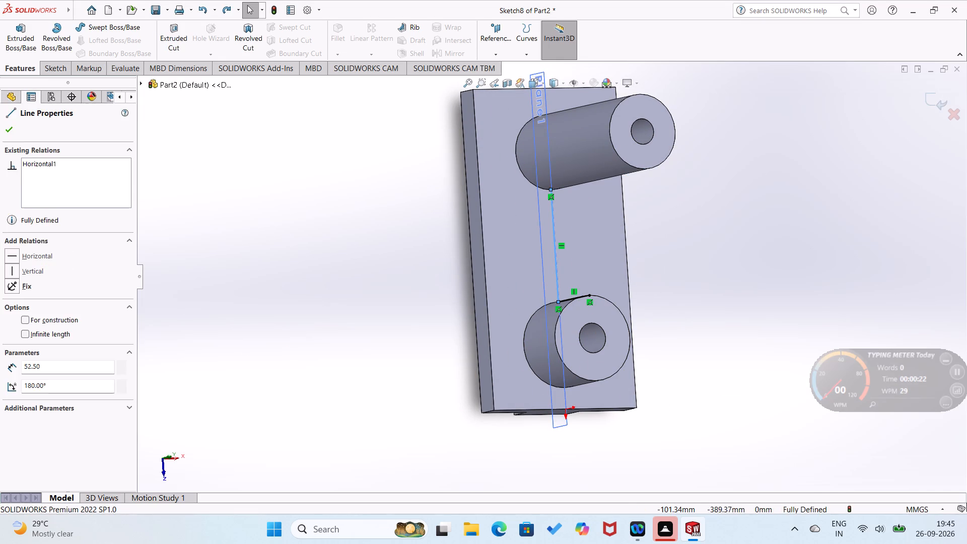
{"action": "key", "text": "ctrl+z"}
{"action": "key", "text": "ctrl+z"}
{"action": "key", "text": "ctrl+z"}
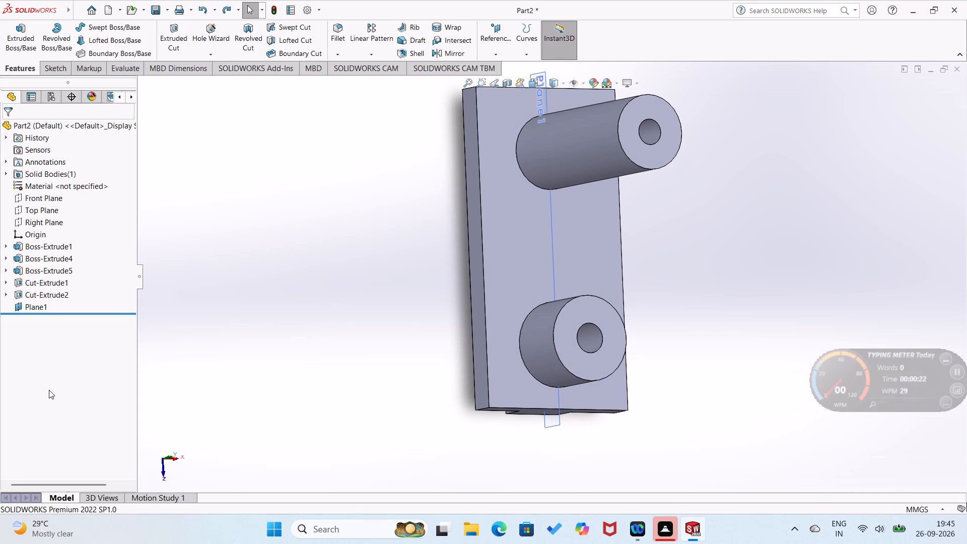
{"action": "key", "text": "ctrl+z"}
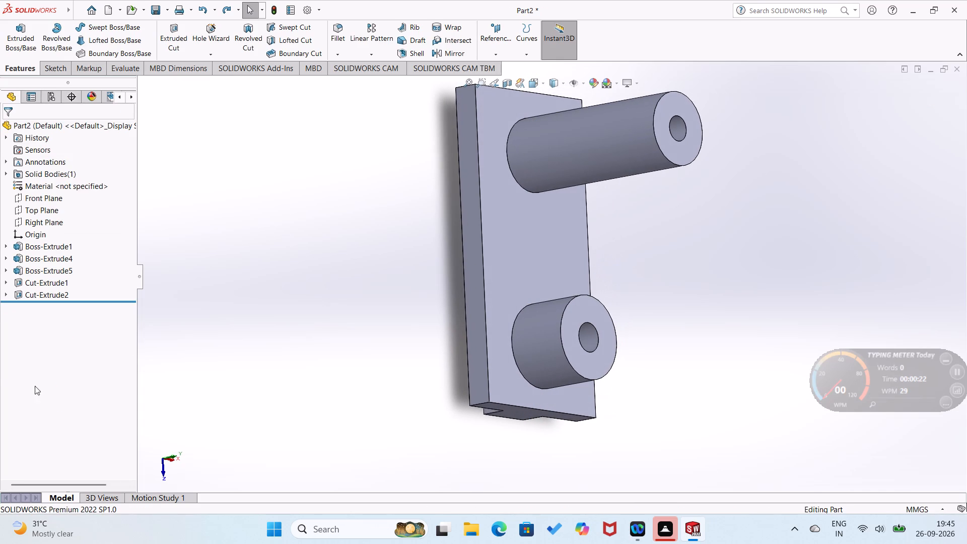
Roll the feature history back to just after the base extrusion, before both bosses and their hole cuts.
{"action": "left_click_drag", "start_coordinate": [81, 302], "coordinate": [82, 293]}
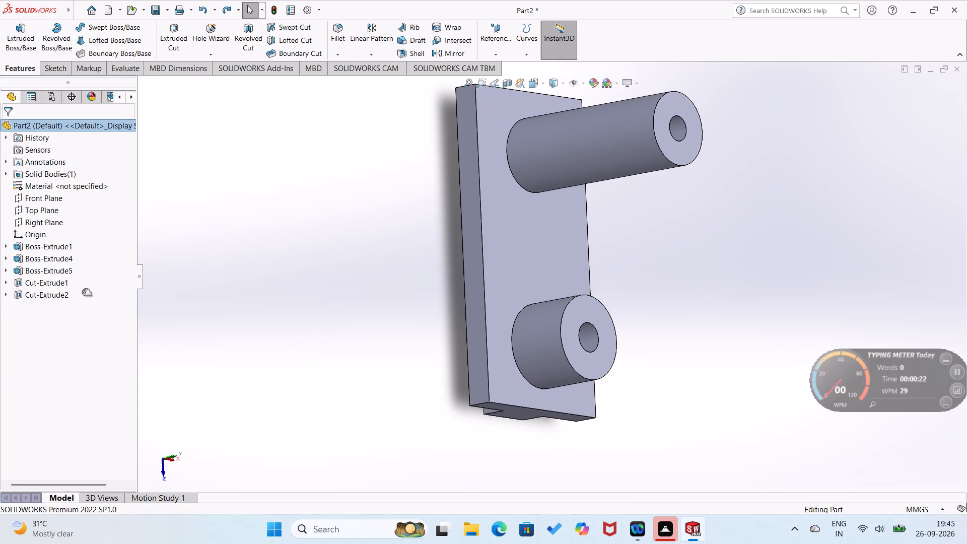
{"action": "left_click_drag", "start_coordinate": [82, 293], "coordinate": [84, 282]}
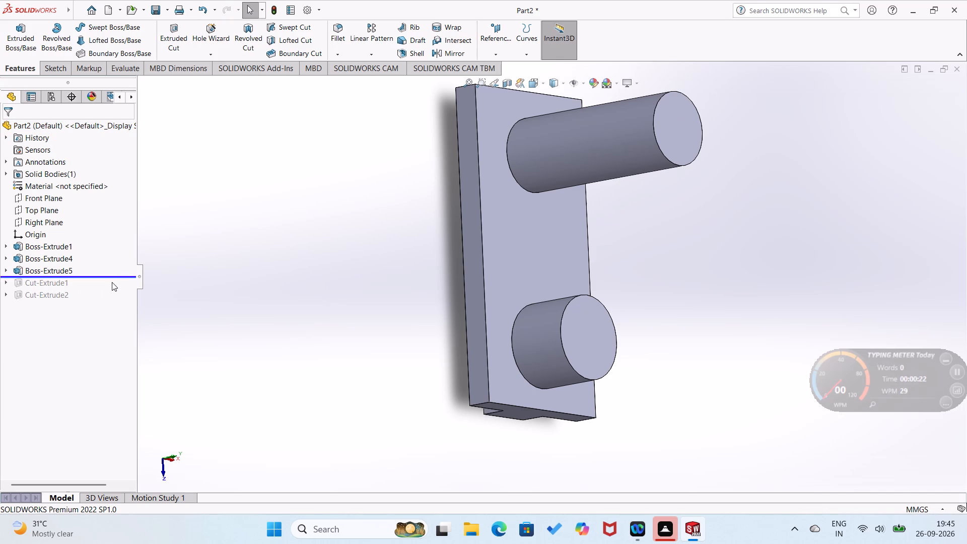
{"action": "left_click_drag", "start_coordinate": [110, 279], "coordinate": [111, 264]}
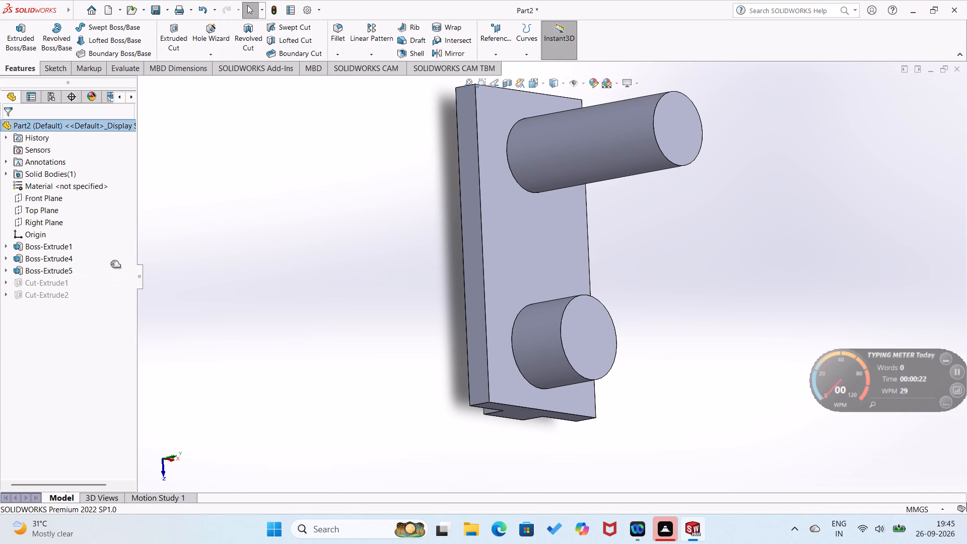
{"action": "left_click_drag", "start_coordinate": [111, 264], "coordinate": [113, 257]}
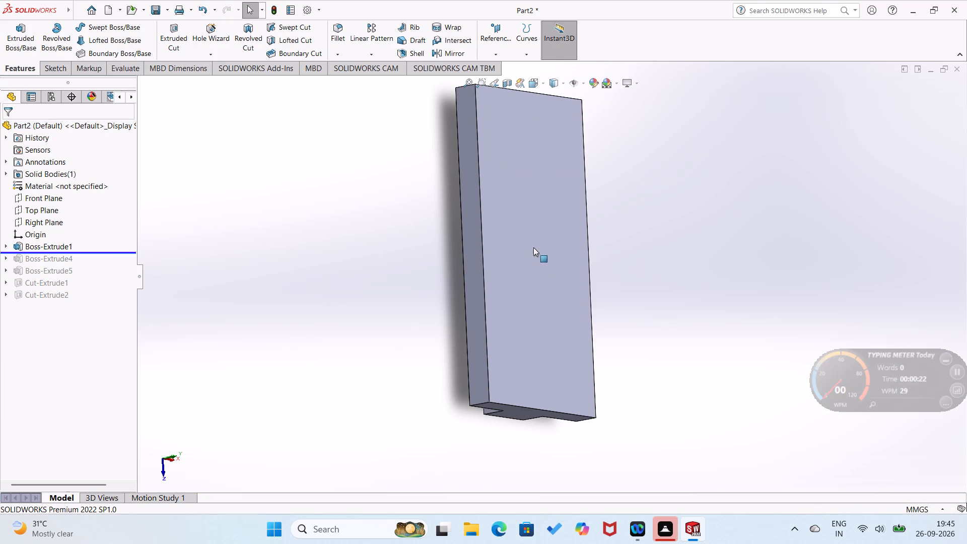
Create a reference plane offset 38 mm inward from the plate's long side face, with the offset direction flipped.
{"action": "left_click", "coordinate": [500, 58]}
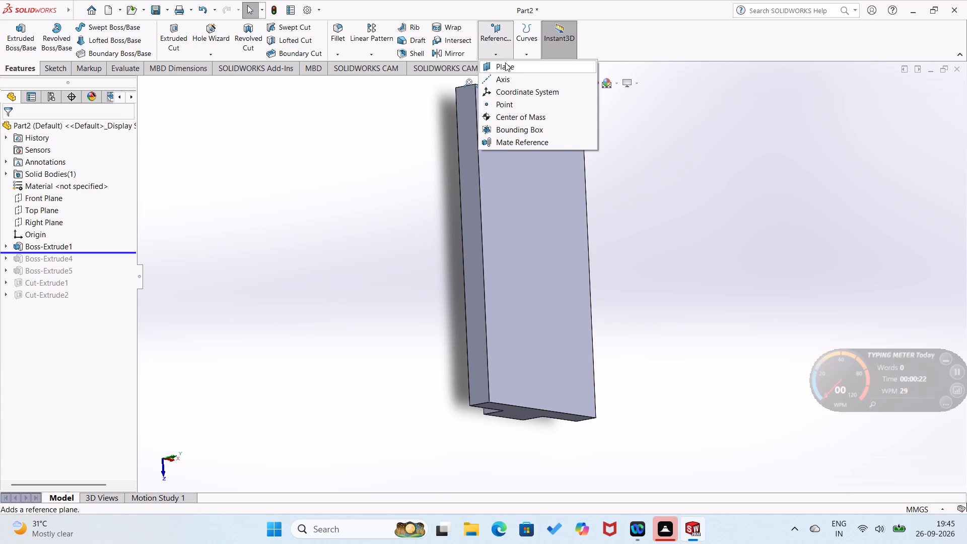
{"action": "left_click", "coordinate": [505, 64]}
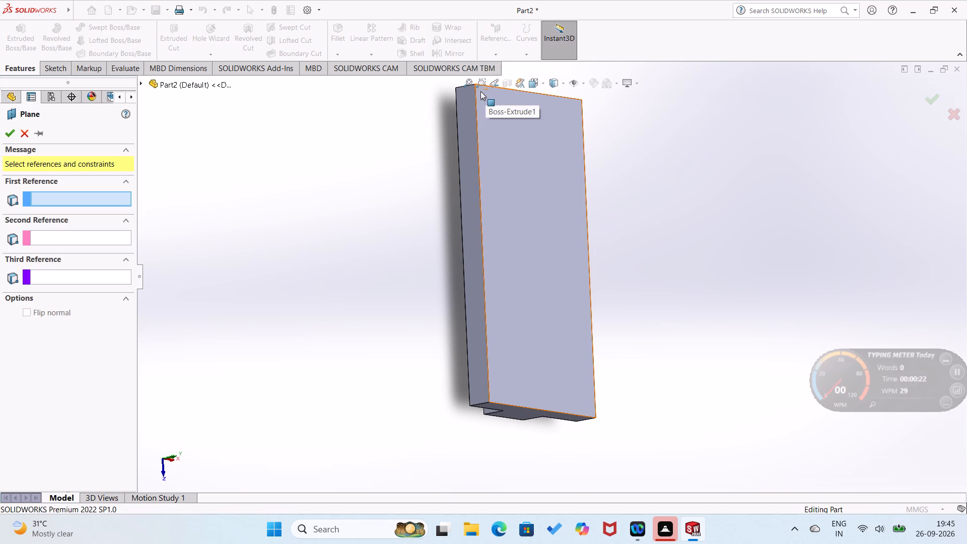
{"action": "left_click", "coordinate": [471, 215]}
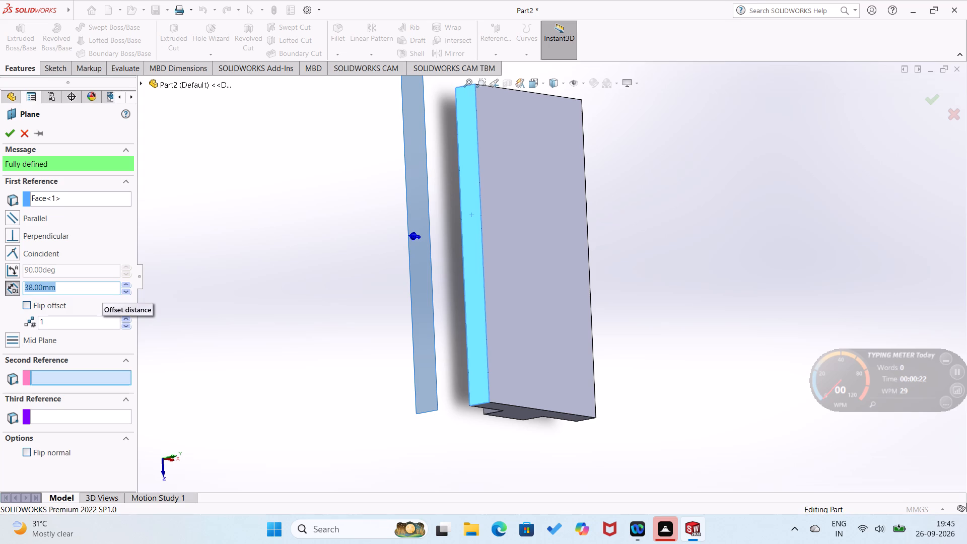
{"action": "left_click", "coordinate": [26, 305]}
{"action": "left_click", "coordinate": [8, 129]}
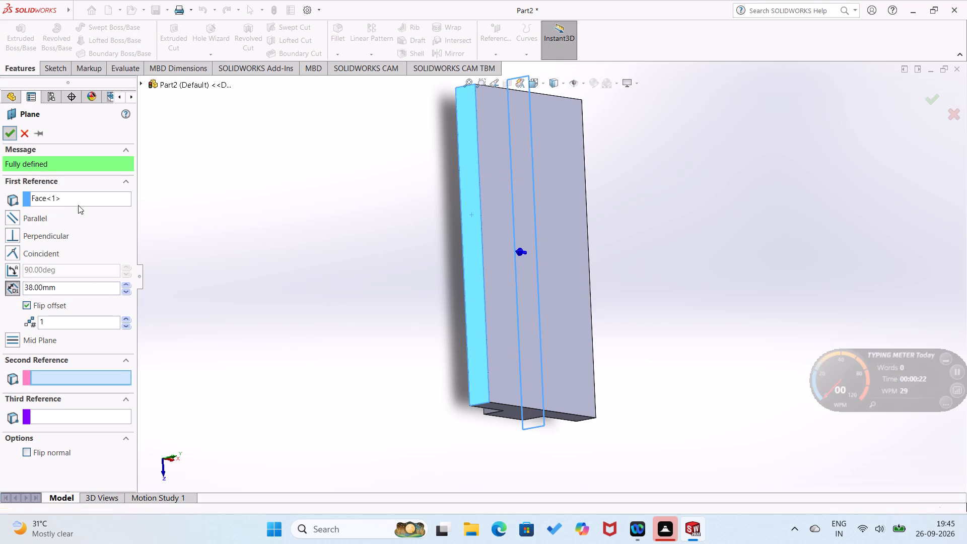
{"action": "left_click", "coordinate": [451, 425]}
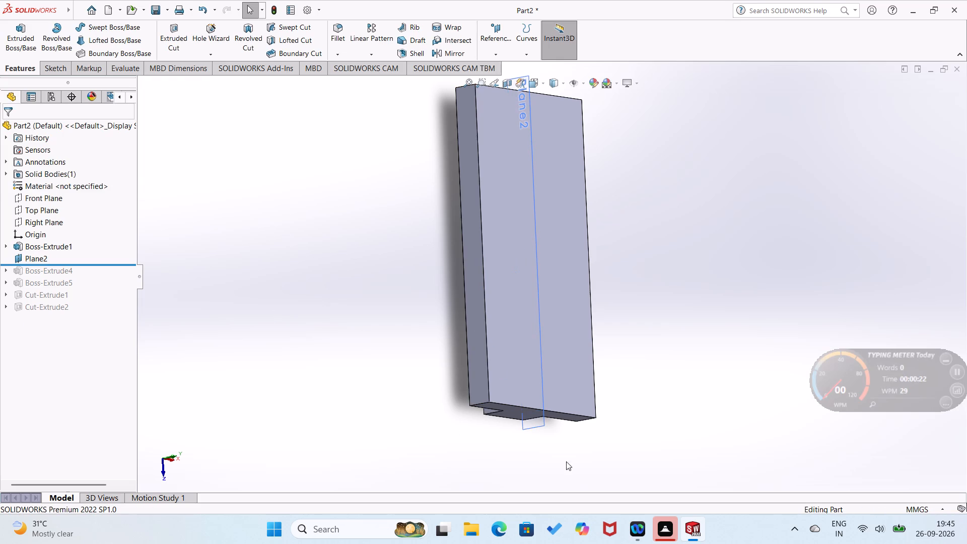
Start a sketch on the new offset plane and begin a line at the midpoint of the plate's top edge.
{"action": "right_click", "coordinate": [540, 427]}
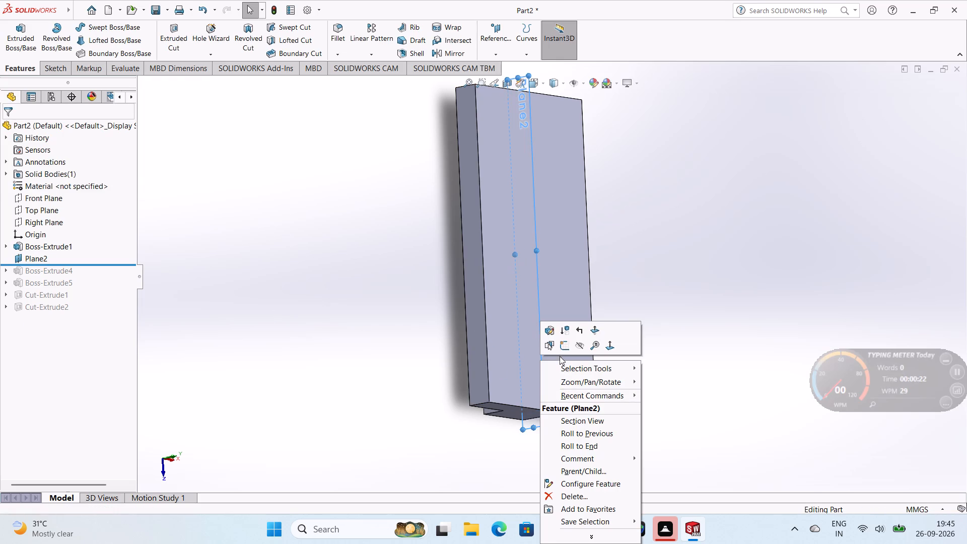
{"action": "left_click", "coordinate": [563, 349]}
{"action": "left_click_drag", "start_coordinate": [463, 376], "coordinate": [351, 376]}
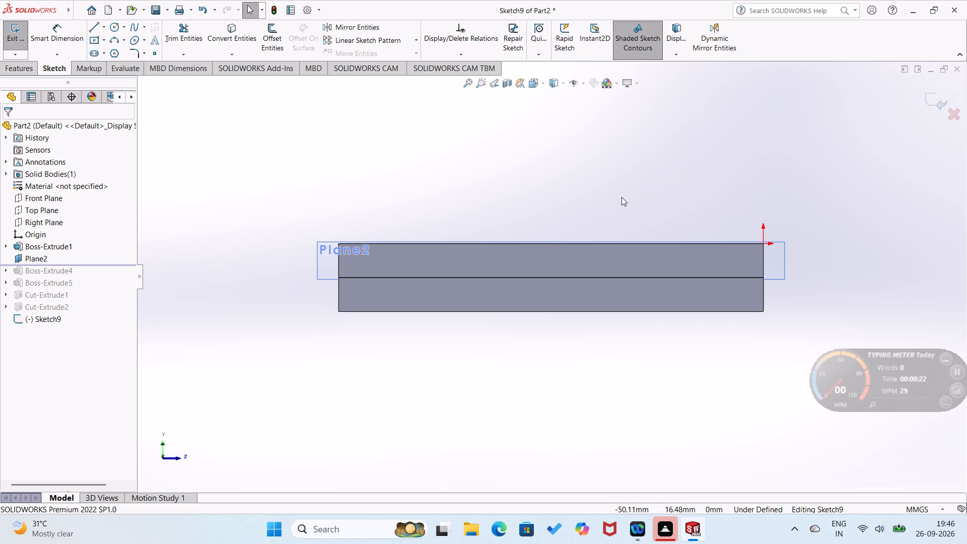
{"action": "left_click_drag", "start_coordinate": [657, 206], "coordinate": [577, 221]}
{"action": "right_click_drag", "start_coordinate": [599, 202], "coordinate": [489, 216]}
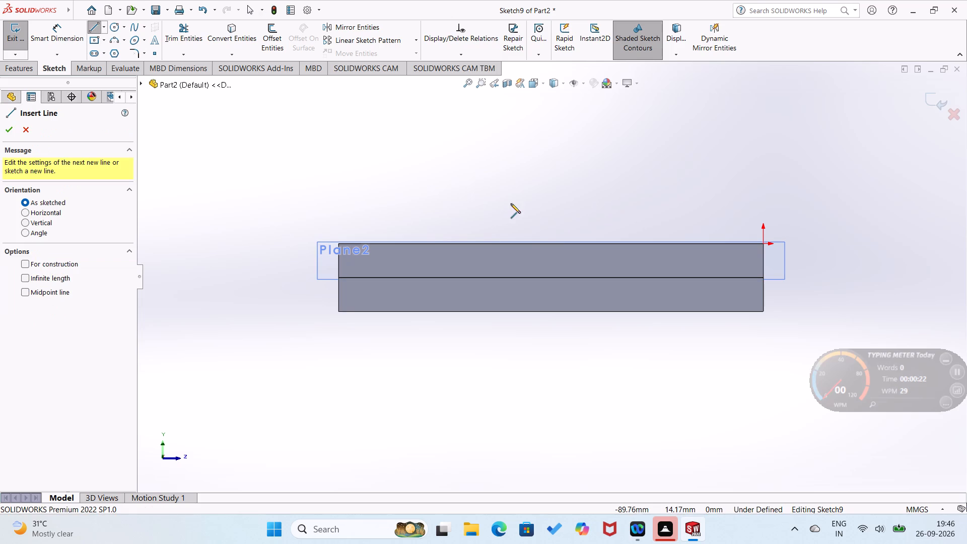
{"action": "left_click", "coordinate": [552, 244]}
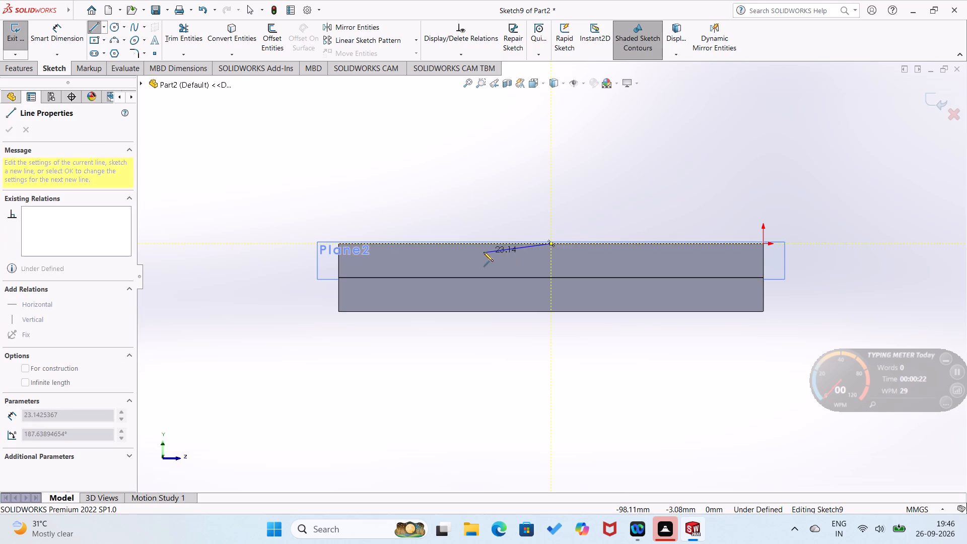
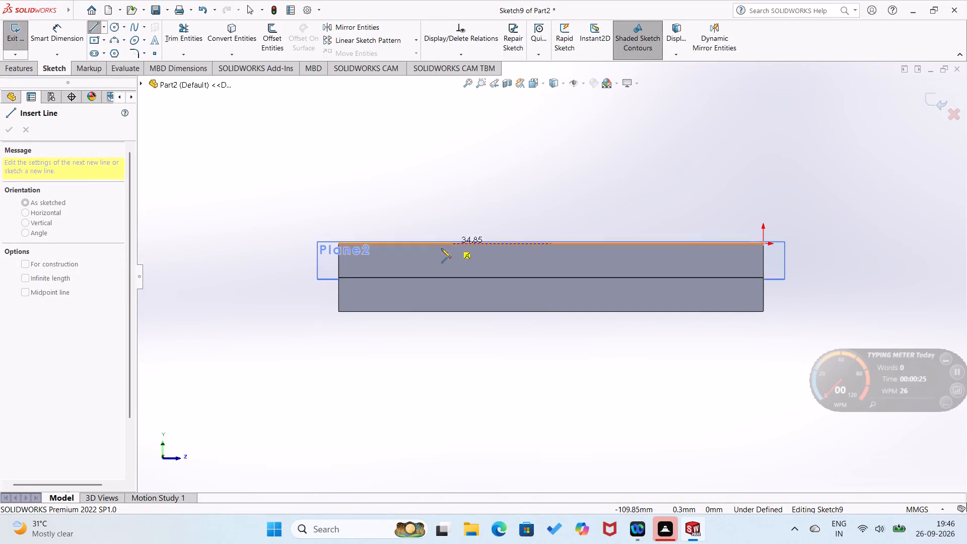
Finish the line along the plate's top edge from its midpoint, away from the origin, and dimension it to 55 mm.
{"action": "left_click", "coordinate": [408, 242]}
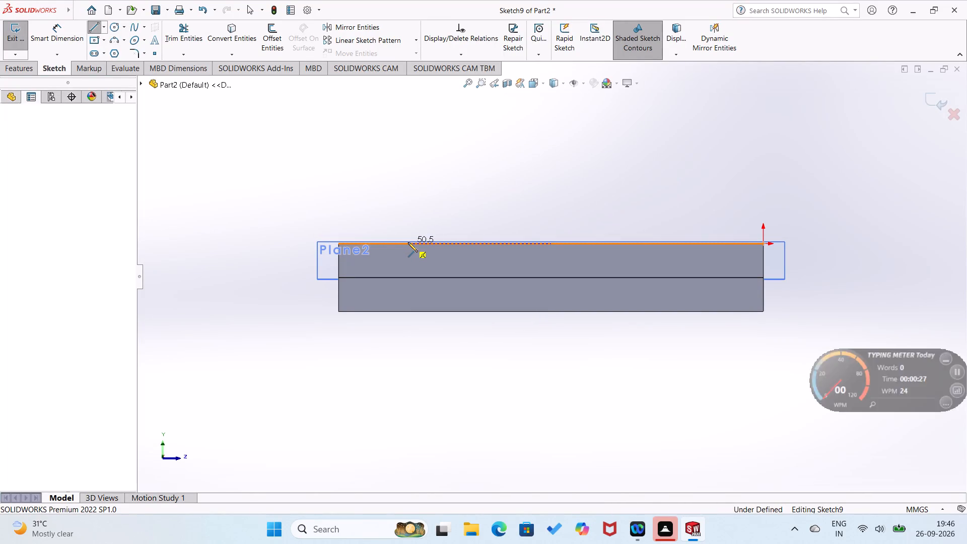
{"action": "right_click_drag", "start_coordinate": [444, 222], "coordinate": [462, 159]}
{"action": "left_click", "coordinate": [489, 242]}
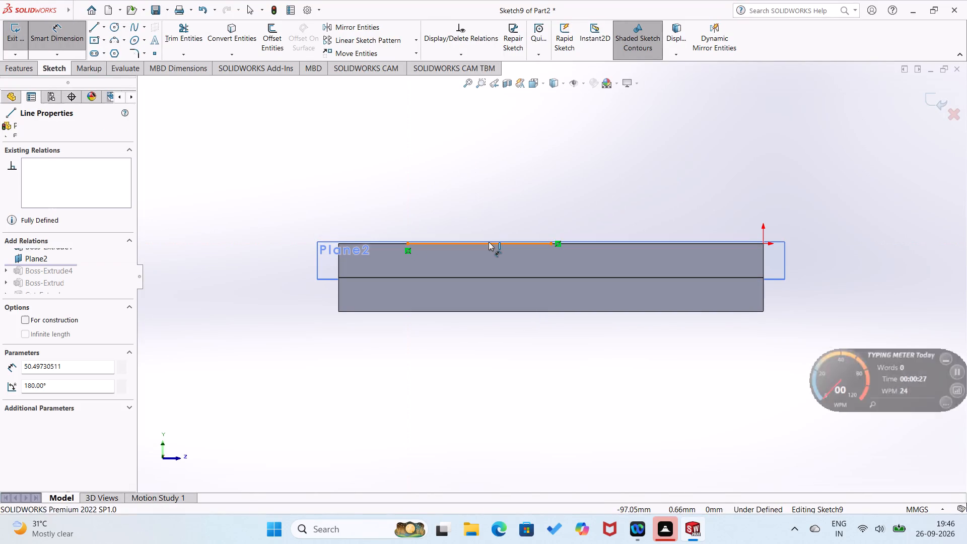
{"action": "left_click", "coordinate": [485, 256]}
{"action": "type", "text": "45+10"}
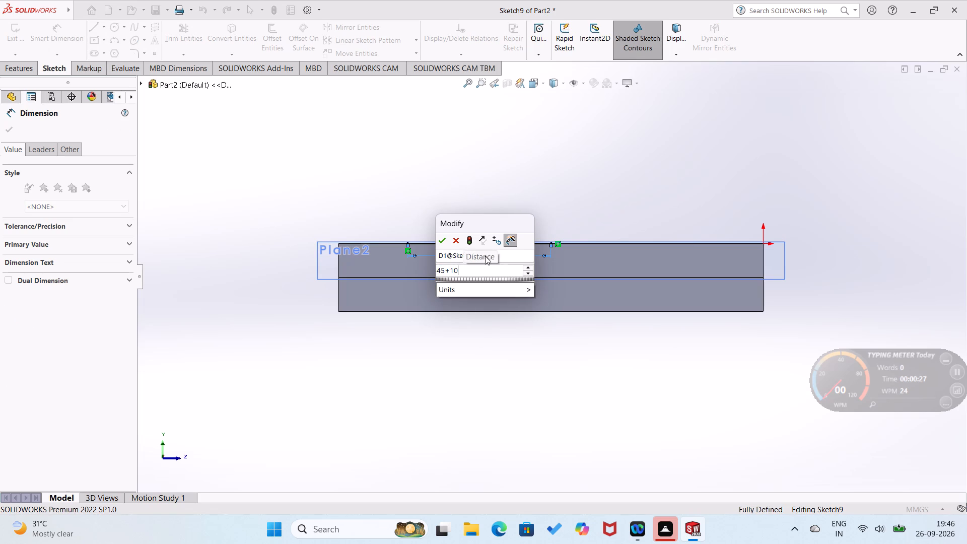
{"action": "key", "text": "Return"}
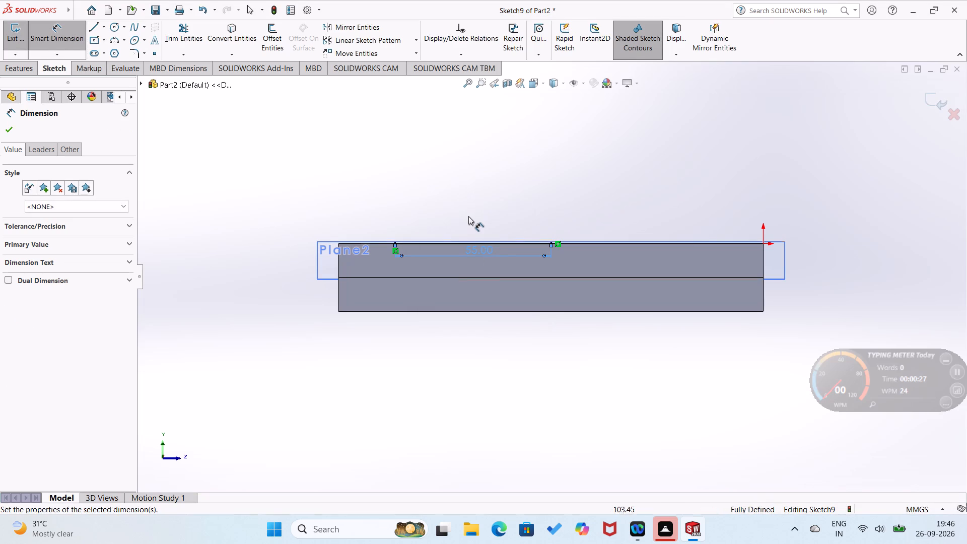
{"action": "left_click", "coordinate": [468, 214]}
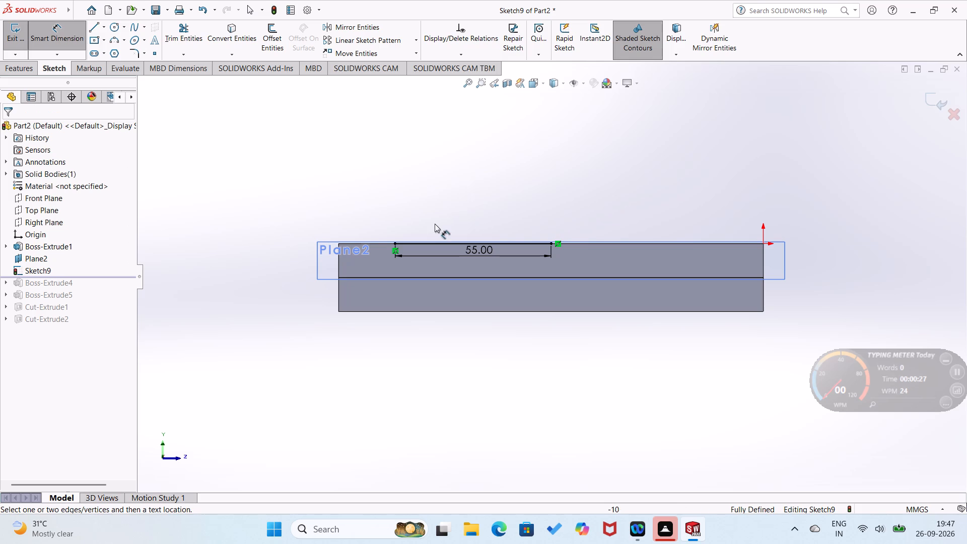
Set the length of the line on the plate's top edge to 35 mm.
{"action": "double_click", "coordinate": [483, 254]}
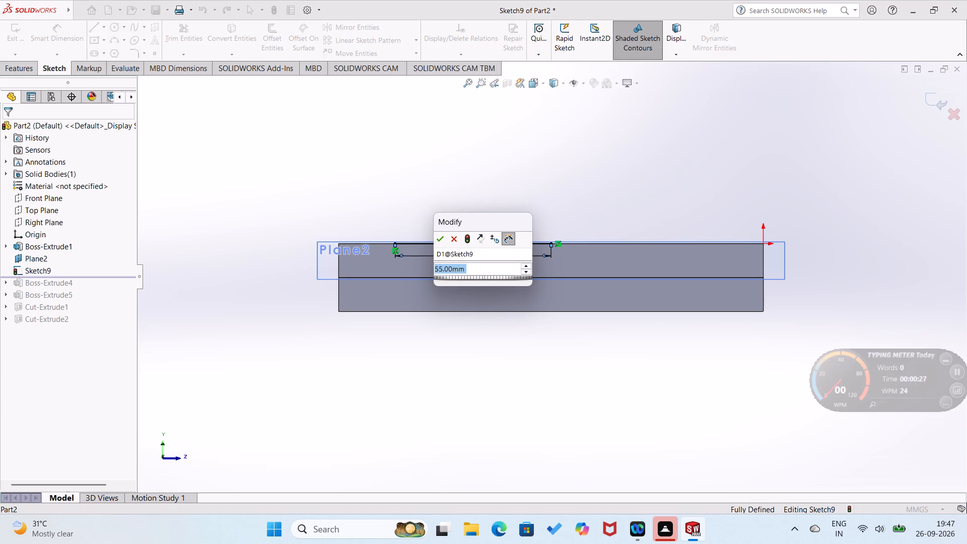
{"action": "type", "text": "35"}
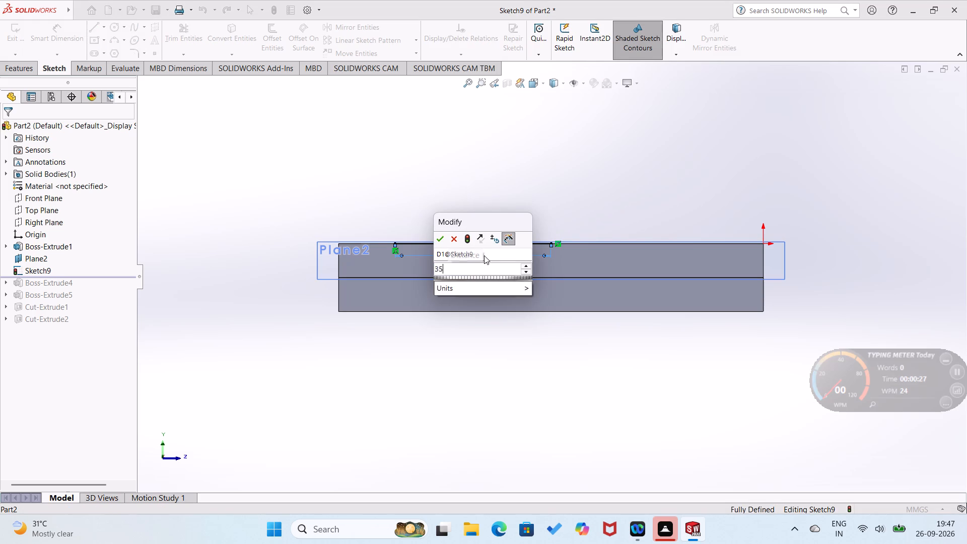
{"action": "key", "text": "Return"}
{"action": "left_click", "coordinate": [535, 193]}
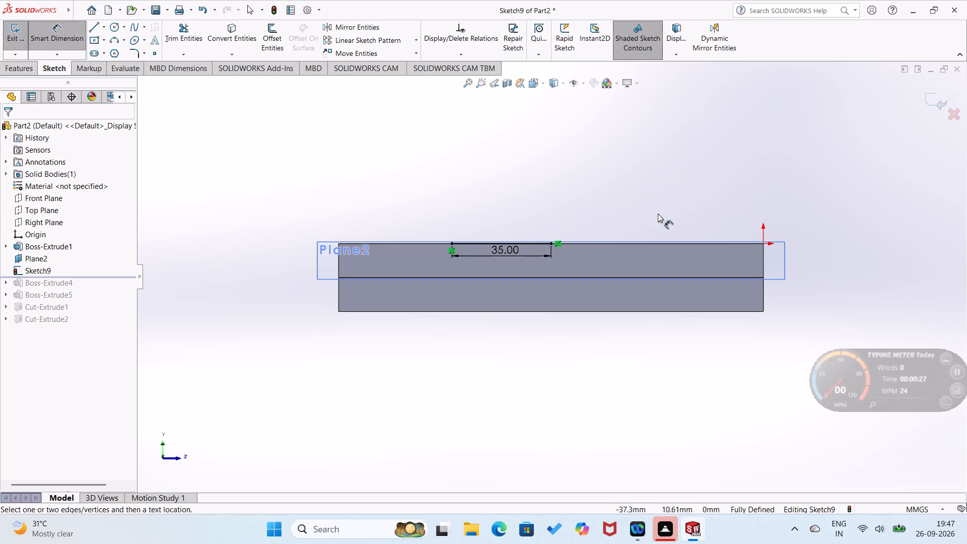
Sketch a second line along the top edge from the midpoint toward the origin and dimension it to 27.5 mm.
{"action": "right_click_drag", "start_coordinate": [671, 199], "coordinate": [576, 213]}
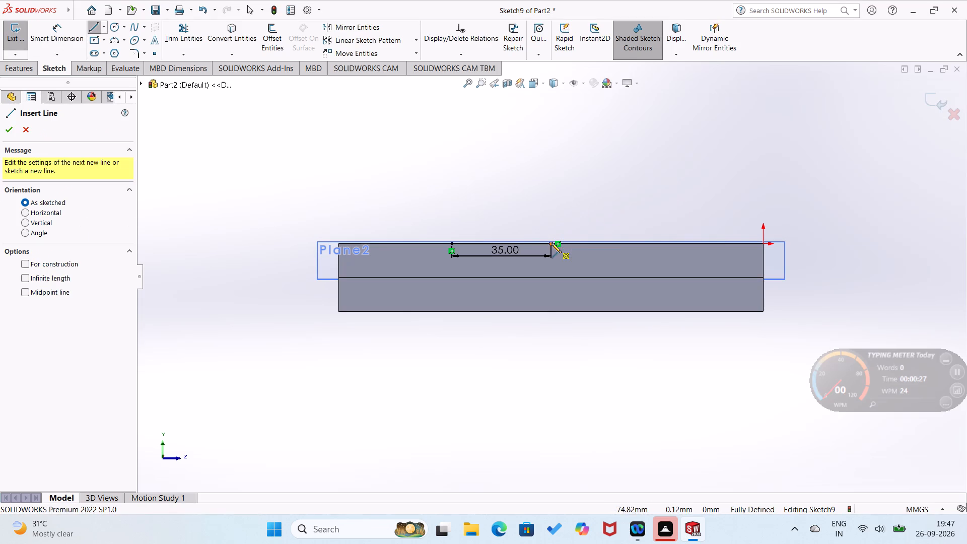
{"action": "left_click", "coordinate": [551, 243]}
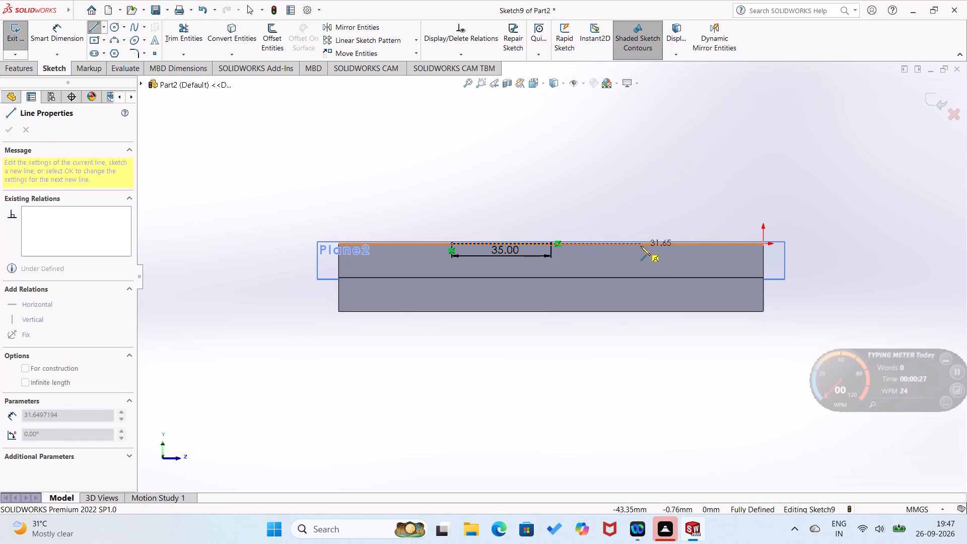
{"action": "scroll", "coordinate": [641, 246], "scroll_direction": "down", "scroll_amount": 4}
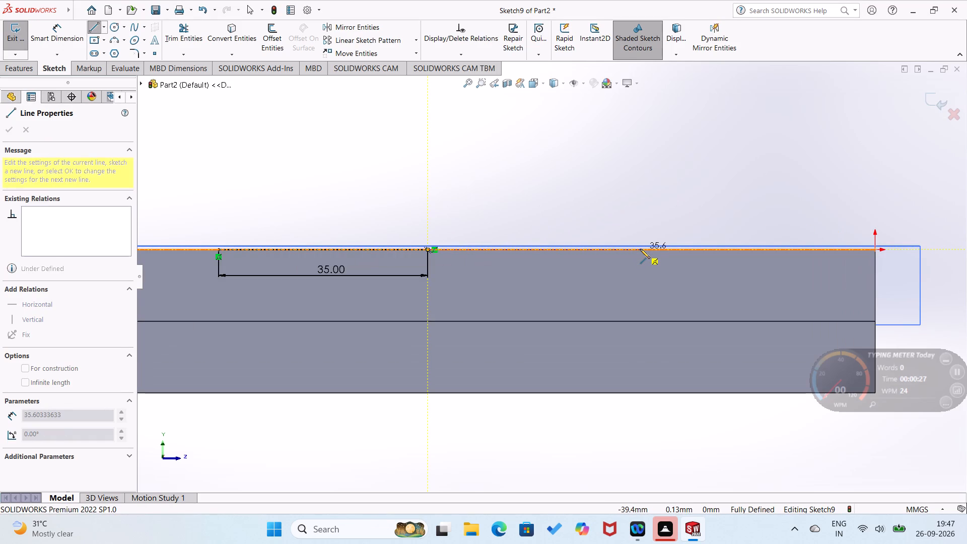
{"action": "left_click", "coordinate": [640, 249]}
{"action": "right_click_drag", "start_coordinate": [658, 223], "coordinate": [669, 160]}
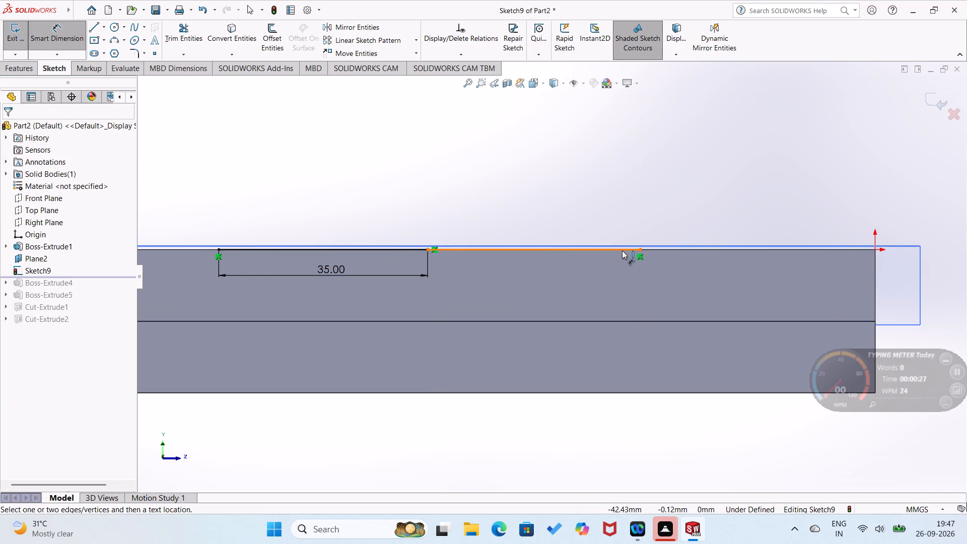
{"action": "left_click", "coordinate": [622, 250]}
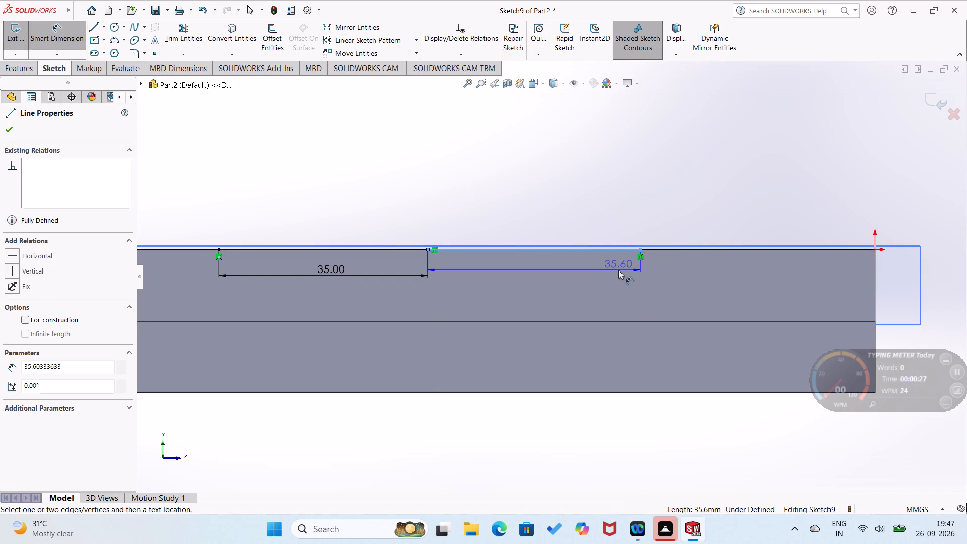
{"action": "left_click", "coordinate": [618, 270]}
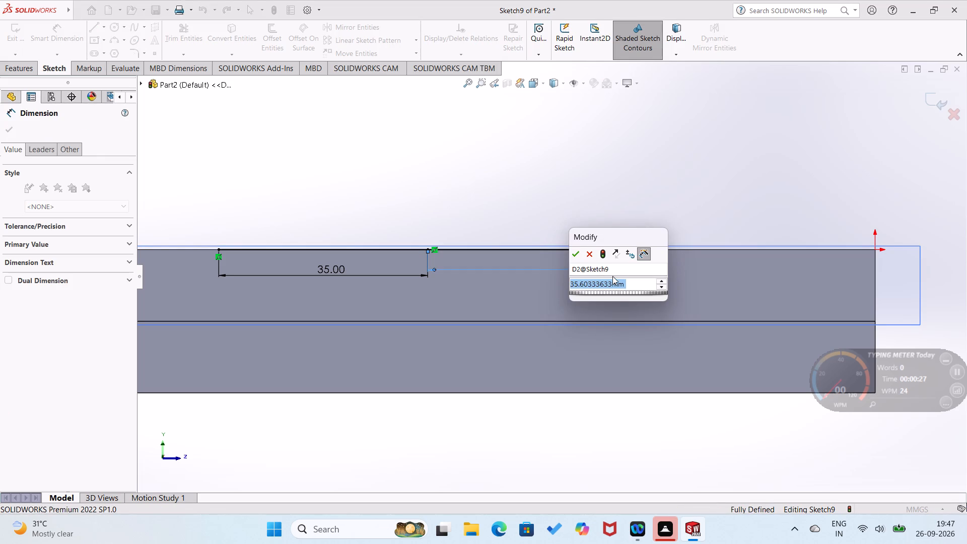
{"action": "type", "text": "27.5"}
{"action": "key", "text": "Return"}
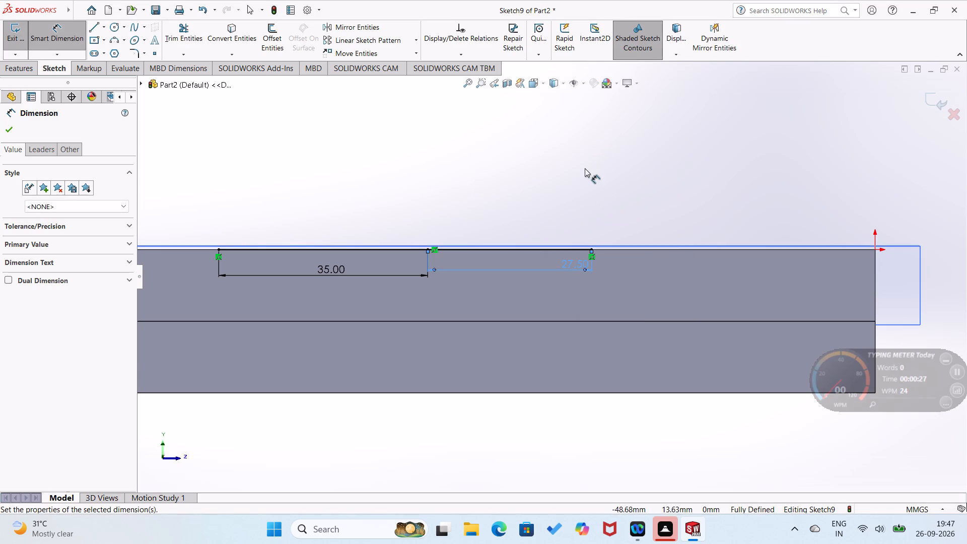
{"action": "left_click", "coordinate": [585, 168]}
Sketch a vertical line upward from the free end of the 27.5 mm line and dimension it to 90 mm.
{"action": "right_click_drag", "start_coordinate": [638, 172], "coordinate": [547, 180]}
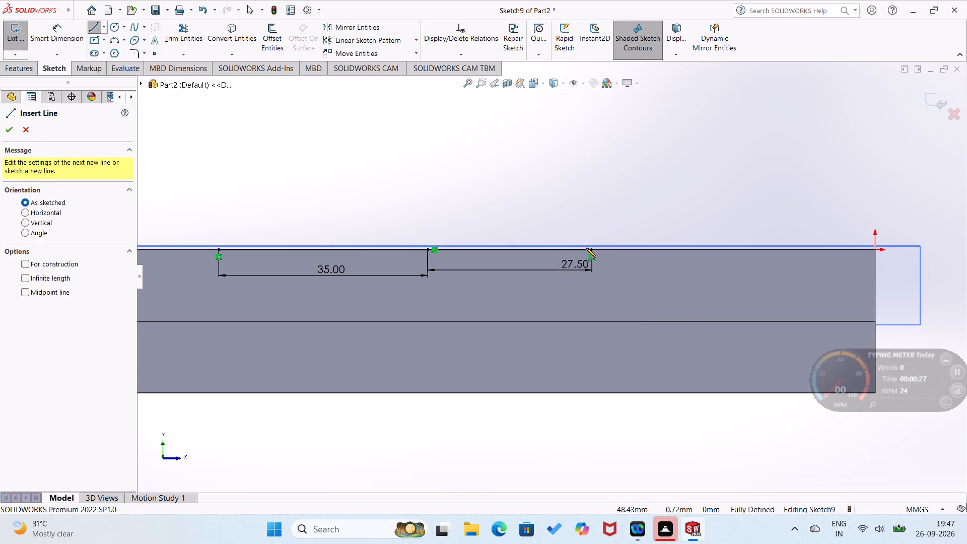
{"action": "left_click", "coordinate": [592, 251]}
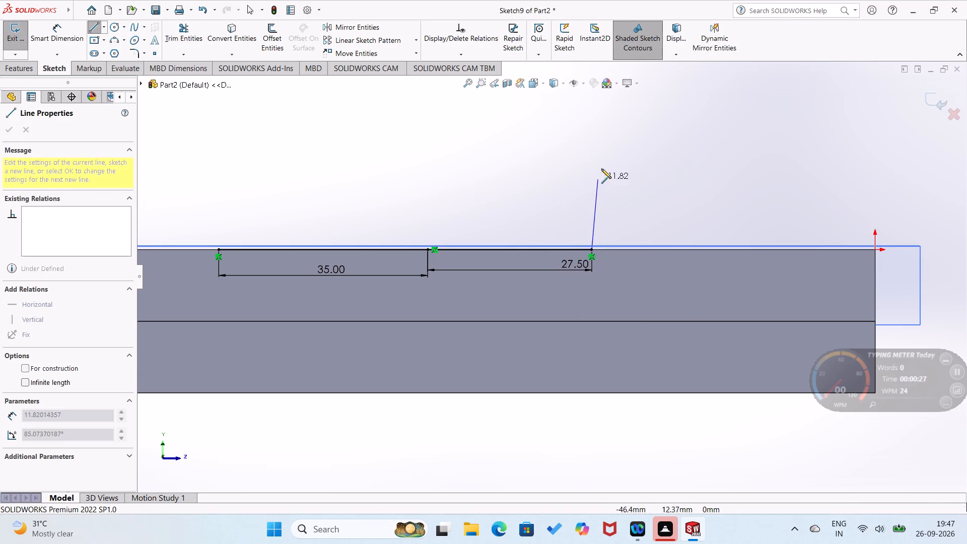
{"action": "left_click", "coordinate": [593, 122]}
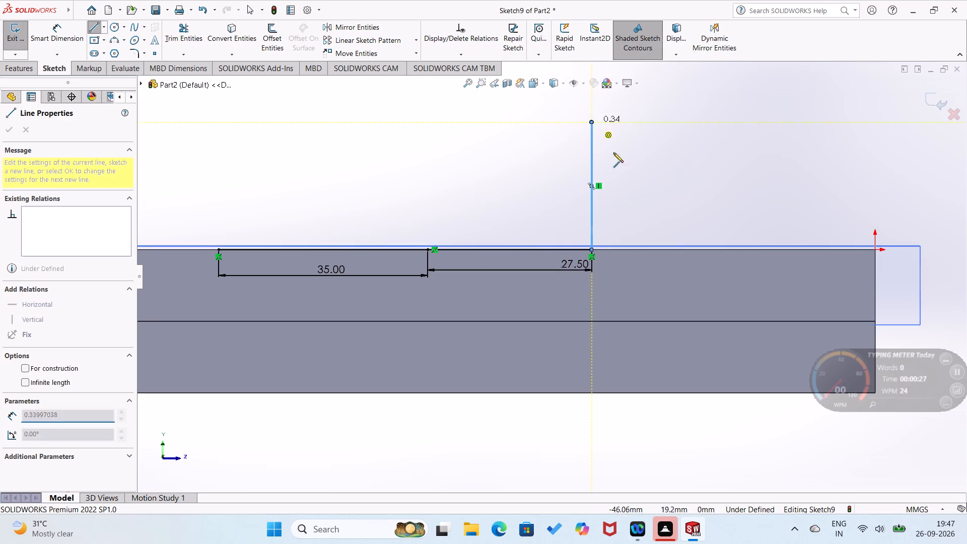
{"action": "right_click_drag", "start_coordinate": [619, 162], "coordinate": [641, 87]}
{"action": "left_click", "coordinate": [591, 165]}
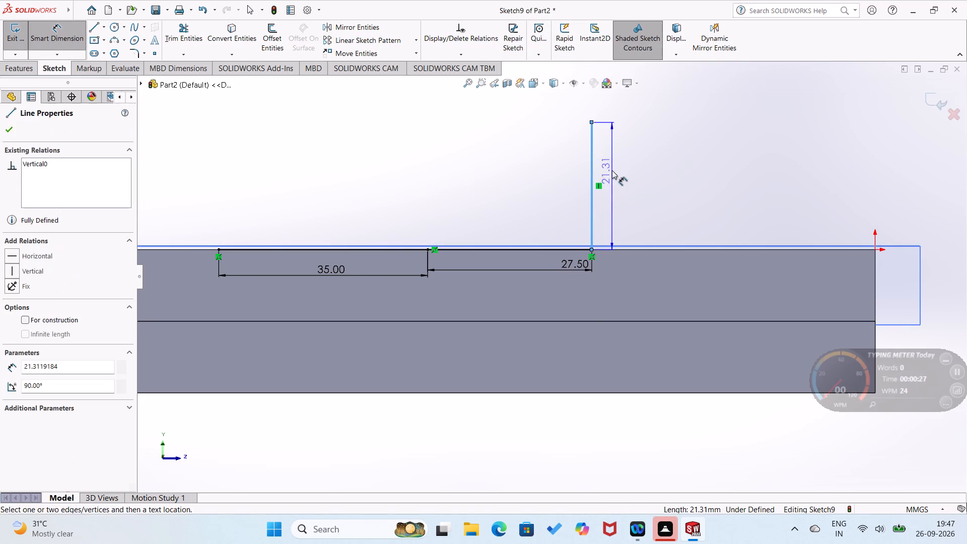
{"action": "left_click", "coordinate": [612, 170]}
{"action": "type", "text": "90"}
{"action": "key", "text": "Return"}
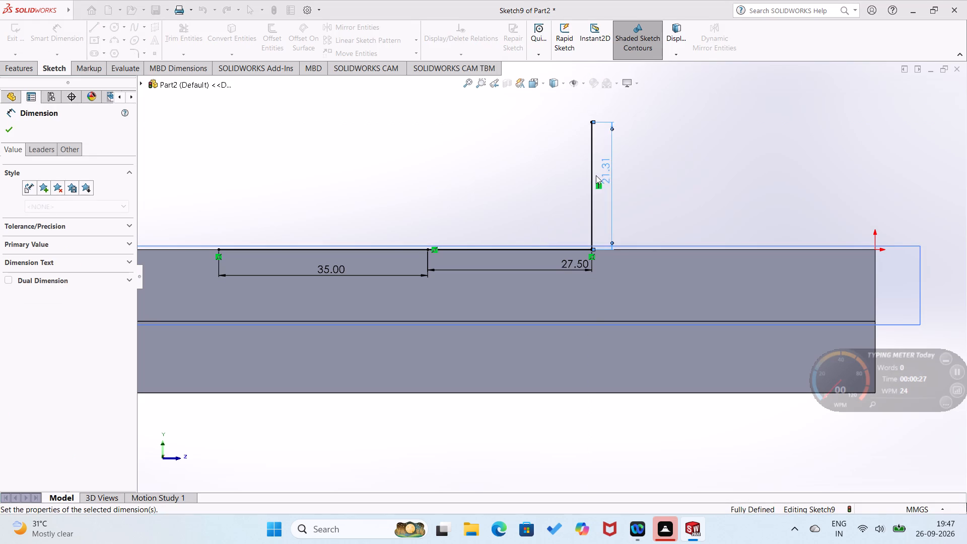
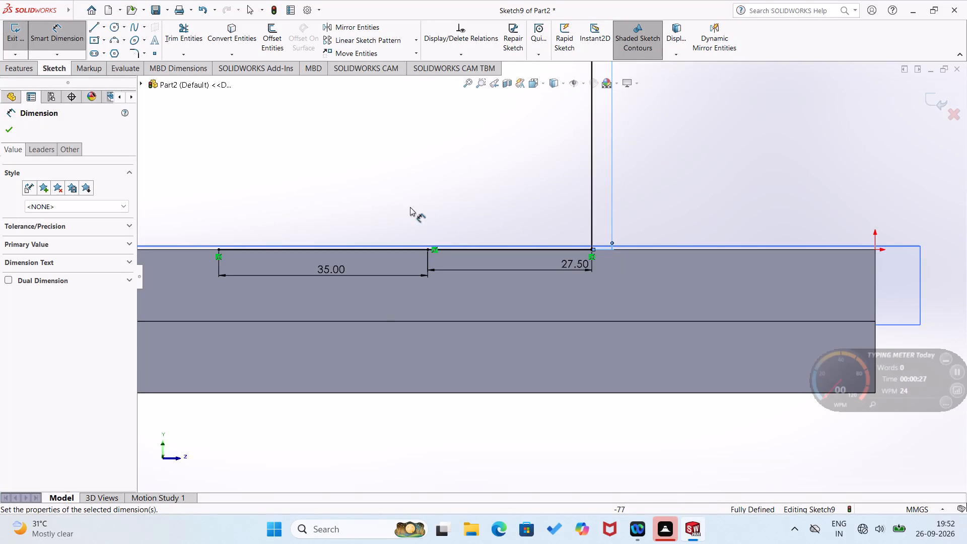
Sketch a vertical line upward from the free end of the 35 mm line and dimension it to 20 mm.
{"action": "scroll", "coordinate": [418, 207], "scroll_direction": "up", "scroll_amount": 2}
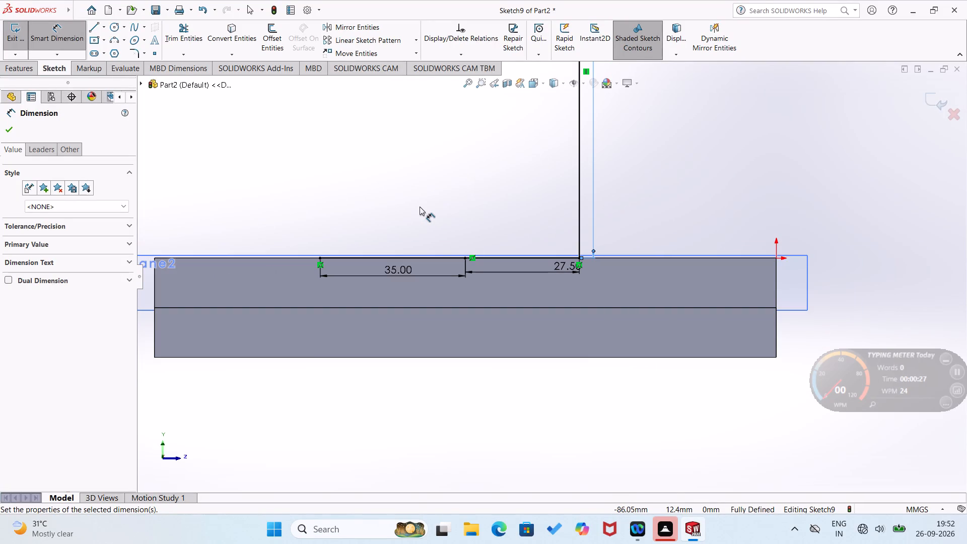
{"action": "right_click_drag", "start_coordinate": [424, 211], "coordinate": [371, 241]}
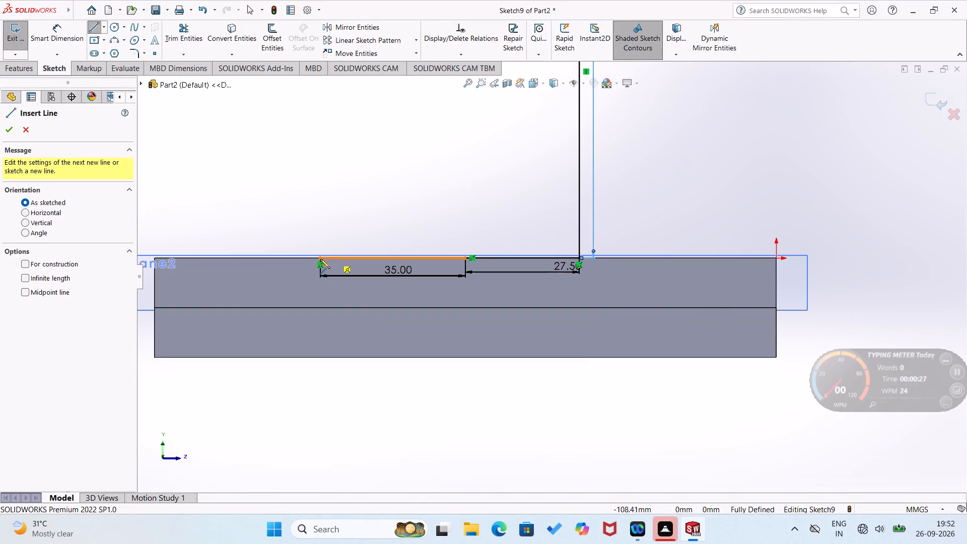
{"action": "left_click", "coordinate": [320, 259]}
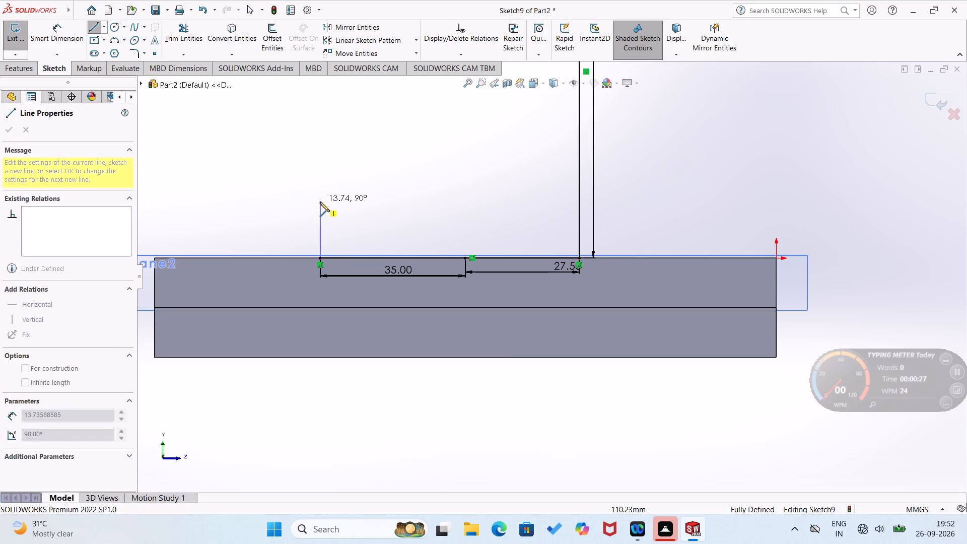
{"action": "left_click", "coordinate": [320, 202]}
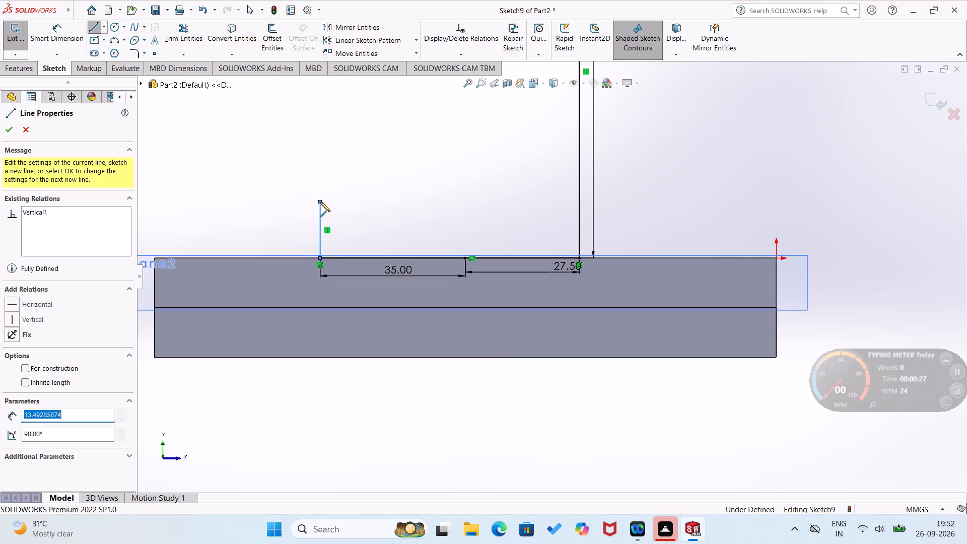
{"action": "right_click_drag", "start_coordinate": [336, 212], "coordinate": [364, 158]}
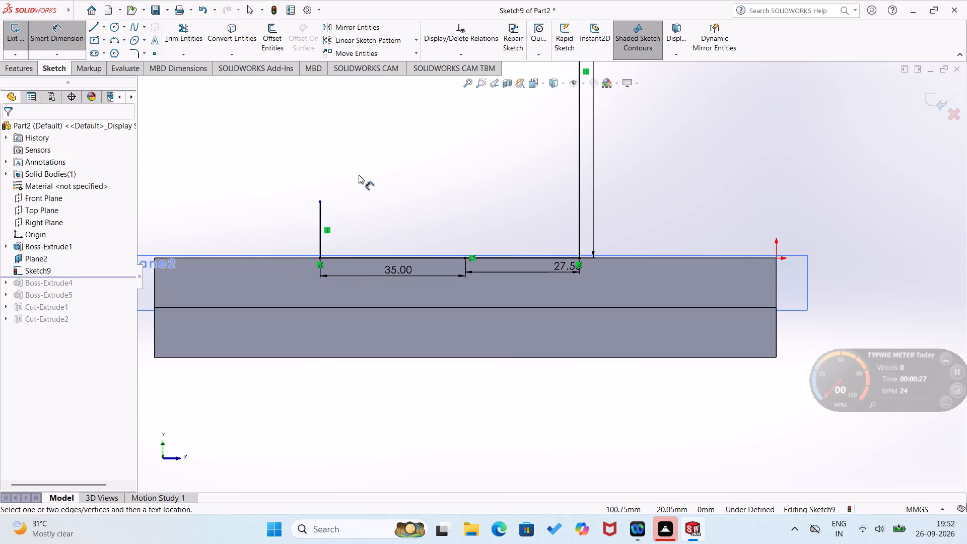
{"action": "left_click", "coordinate": [319, 239]}
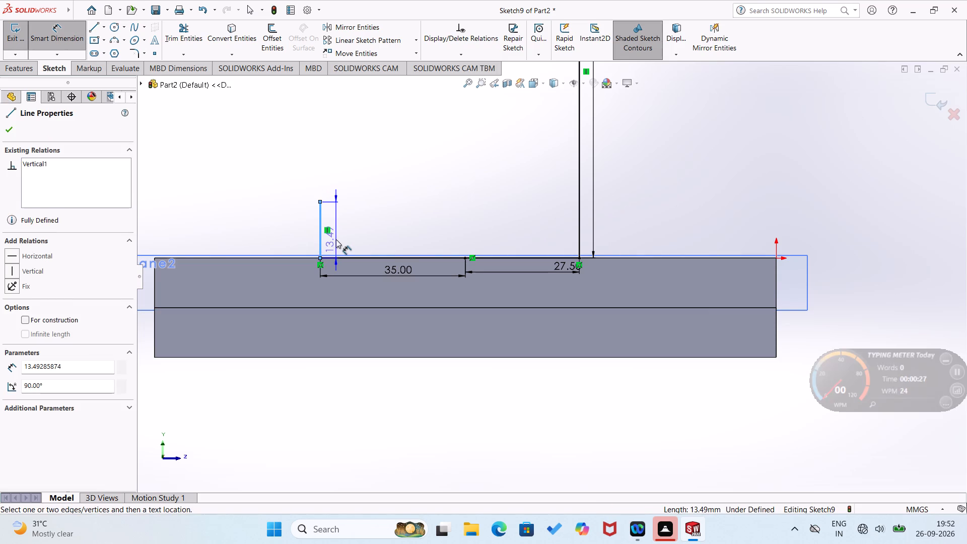
{"action": "left_click", "coordinate": [336, 239]}
{"action": "type", "text": "20"}
{"action": "key", "text": "Return"}
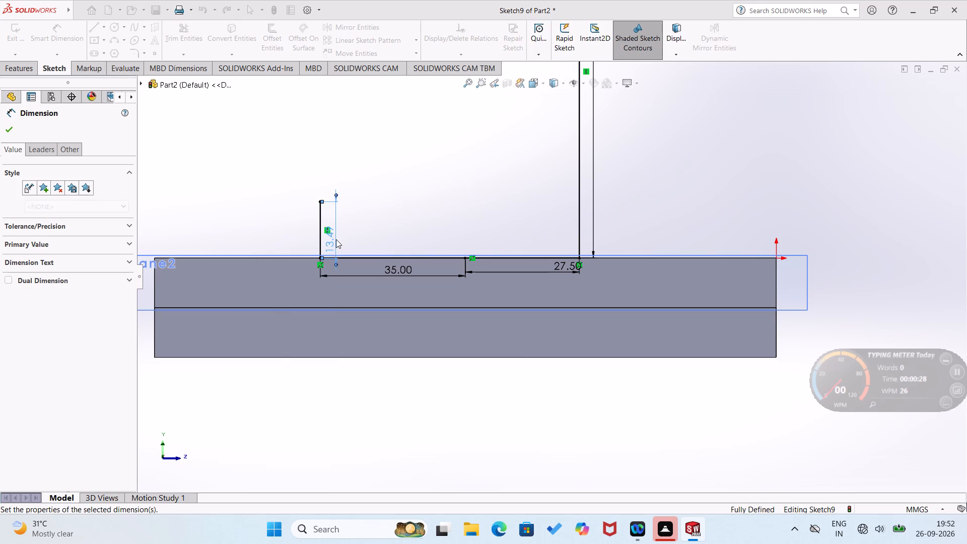
{"action": "left_click", "coordinate": [371, 200]}
Close the web profile with a sloped line joining the upper ends of the 20 mm and 90 mm vertical lines.
{"action": "right_click_drag", "start_coordinate": [487, 165], "coordinate": [450, 186]}
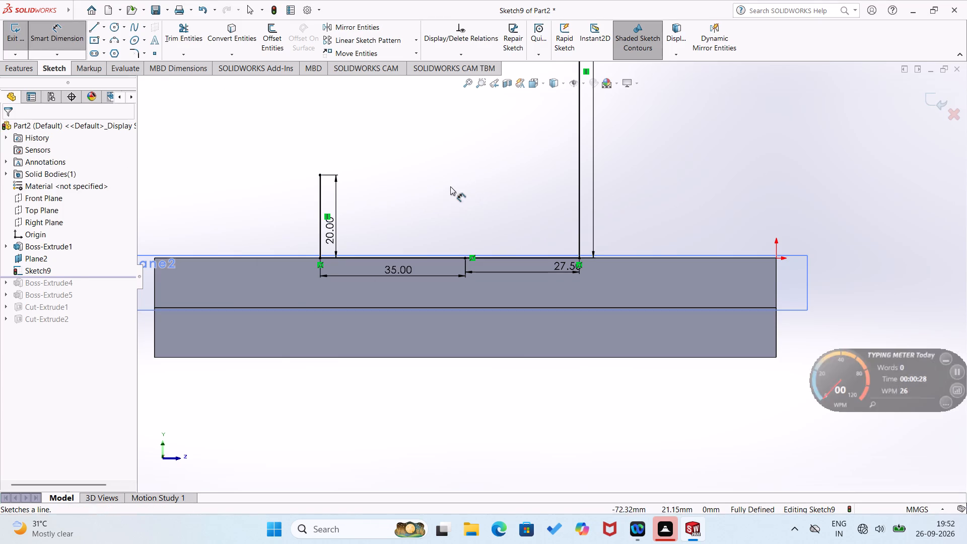
{"action": "right_click_drag", "start_coordinate": [450, 186], "coordinate": [445, 190]}
{"action": "scroll", "coordinate": [440, 183], "scroll_direction": "up", "scroll_amount": 3}
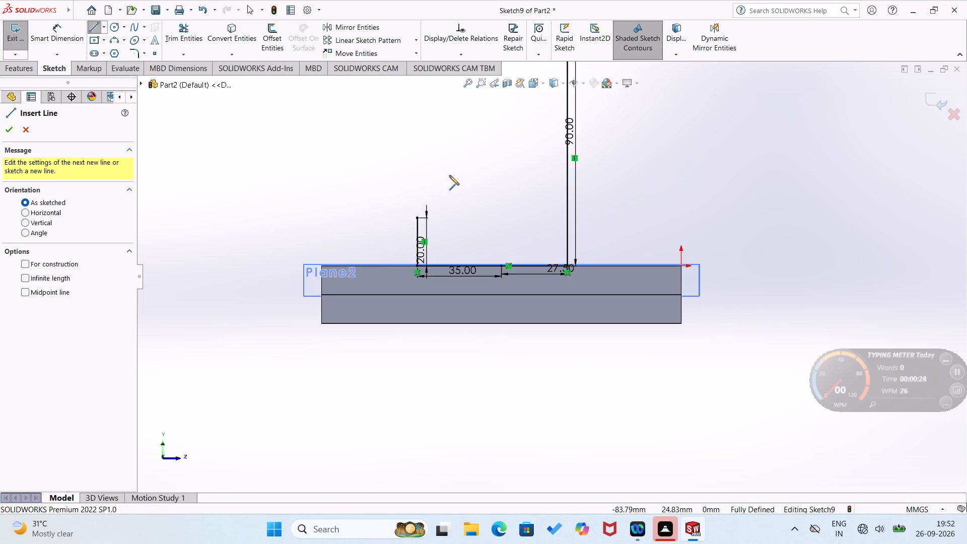
{"action": "scroll", "coordinate": [450, 175], "scroll_direction": "up", "scroll_amount": 1}
{"action": "left_click", "coordinate": [441, 229]}
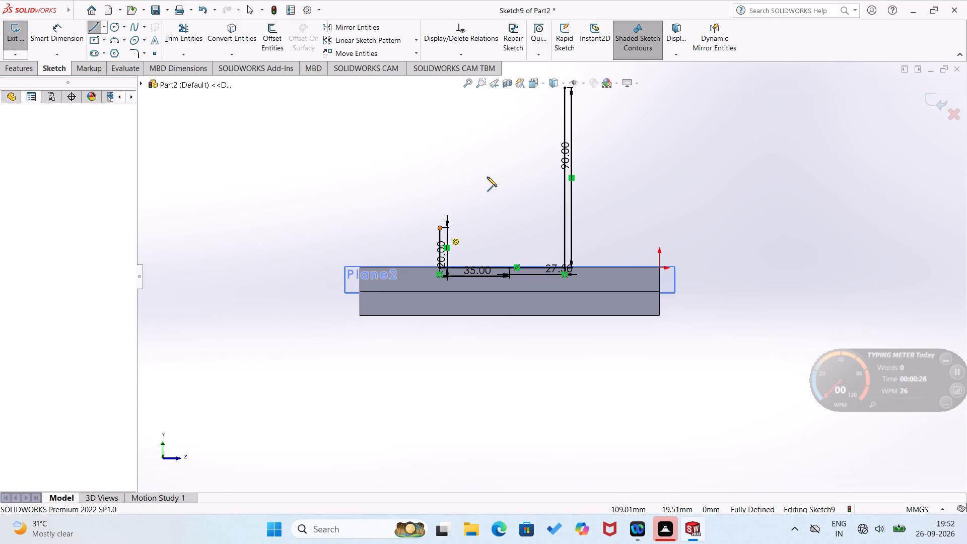
{"action": "left_click", "coordinate": [566, 90]}
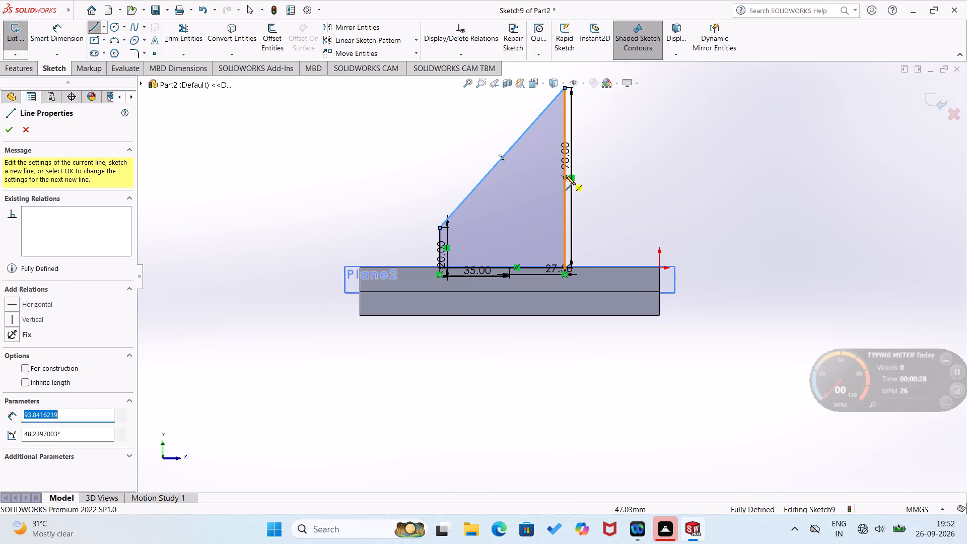
{"action": "right_click_drag", "start_coordinate": [573, 167], "coordinate": [608, 94]}
{"action": "scroll", "coordinate": [563, 189], "scroll_direction": "down", "scroll_amount": 1}
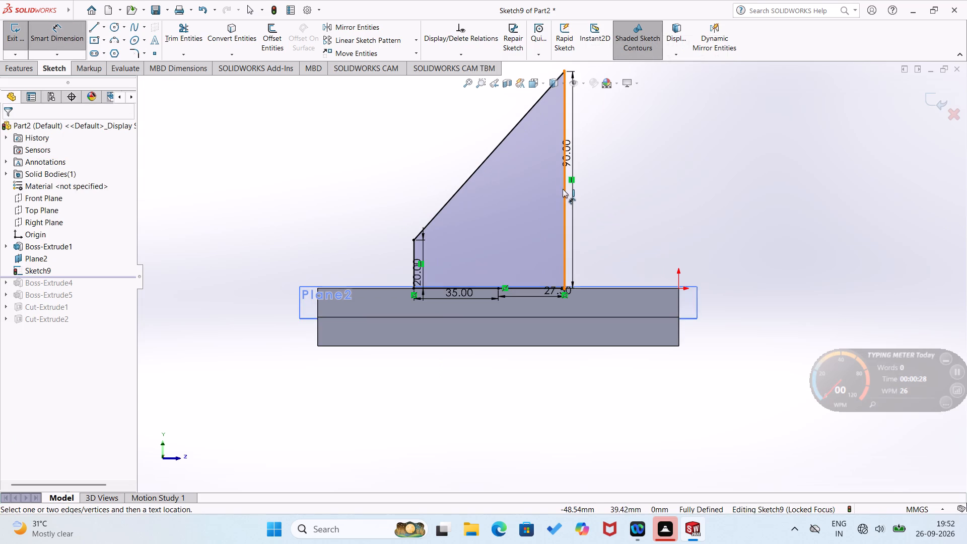
Extrude the web profile as a boss with a Mid Plane end condition and 10 mm depth, merged with the base.
{"action": "middle_click_drag", "start_coordinate": [619, 227], "coordinate": [602, 319]}
{"action": "left_click", "coordinate": [17, 67]}
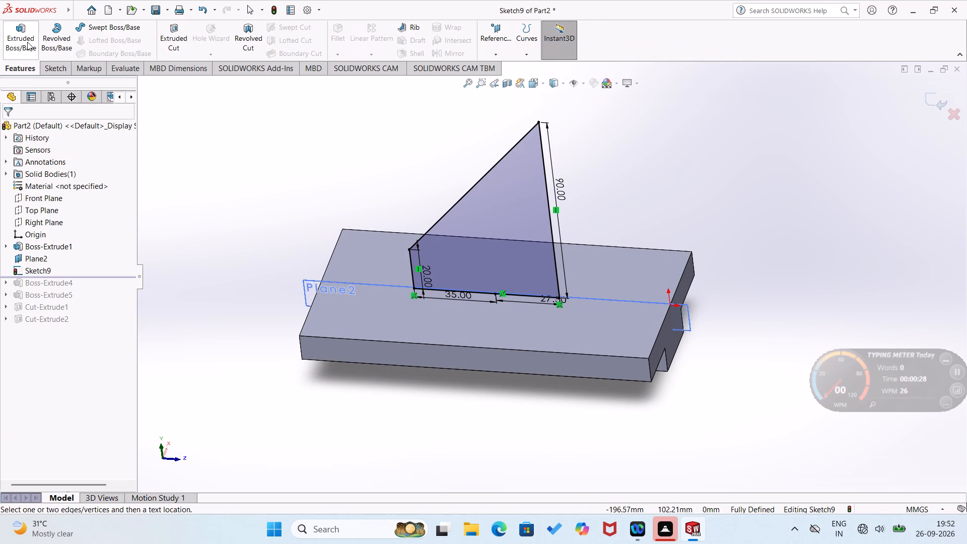
{"action": "left_click", "coordinate": [27, 42]}
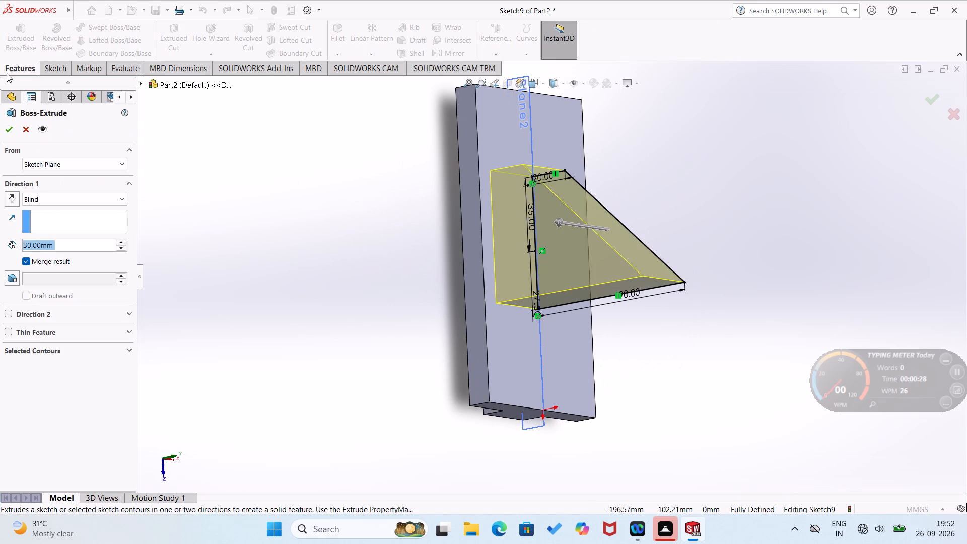
{"action": "left_click", "coordinate": [116, 201]}
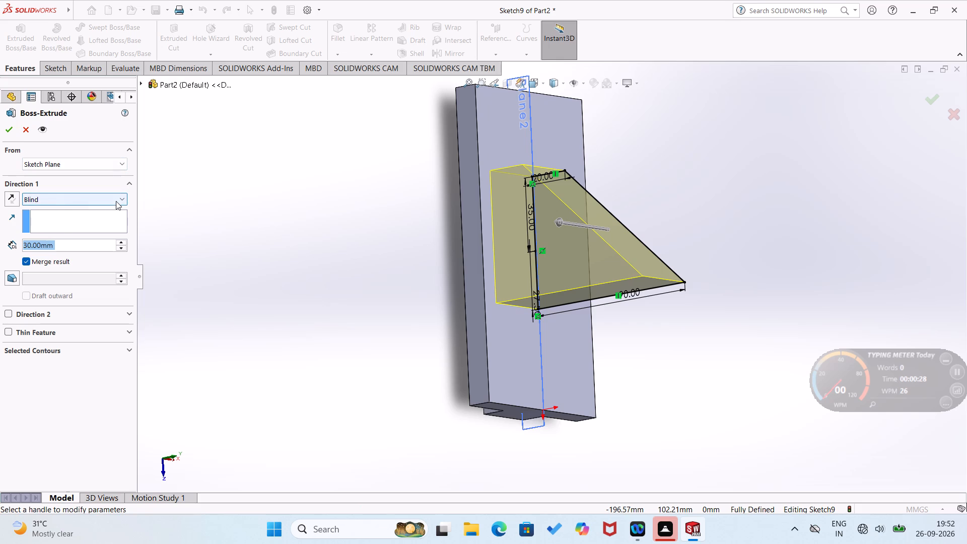
{"action": "left_click", "coordinate": [87, 260]}
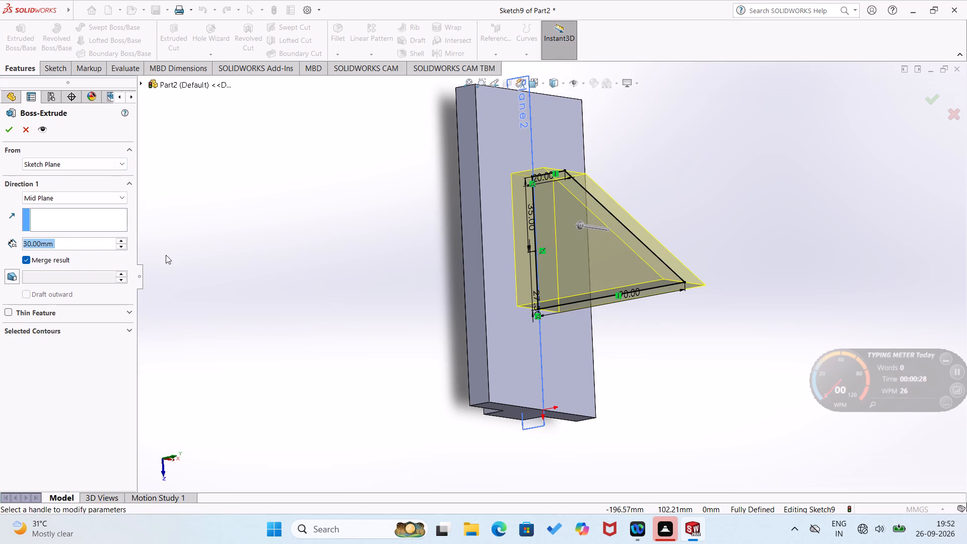
{"action": "middle_click_drag", "start_coordinate": [387, 304], "coordinate": [341, 350]}
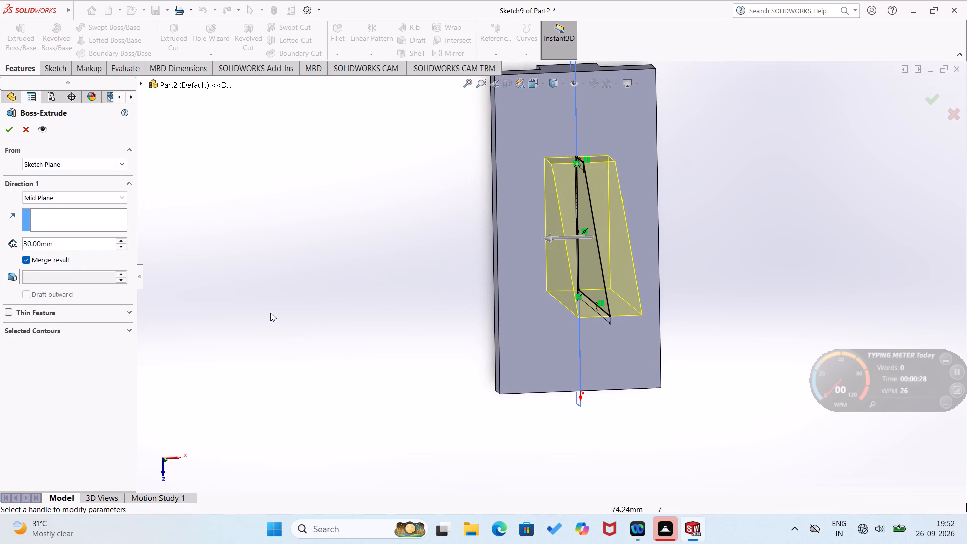
{"action": "double_click", "coordinate": [123, 248]}
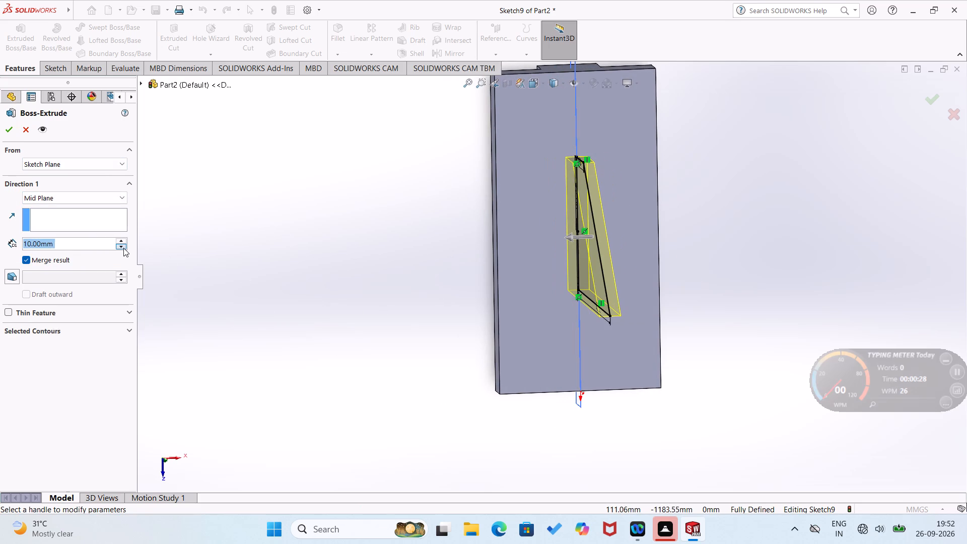
{"action": "left_click", "coordinate": [11, 129]}
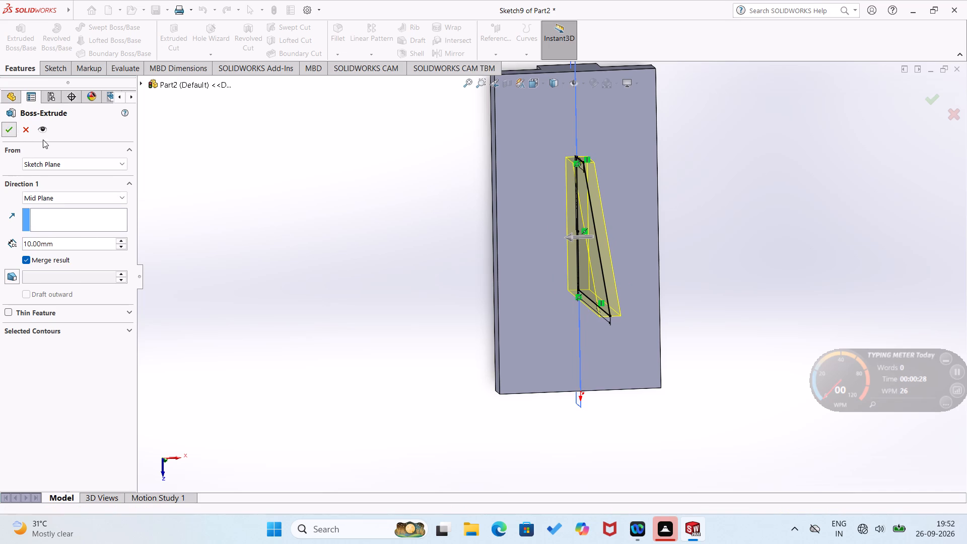
{"action": "left_click", "coordinate": [226, 205]}
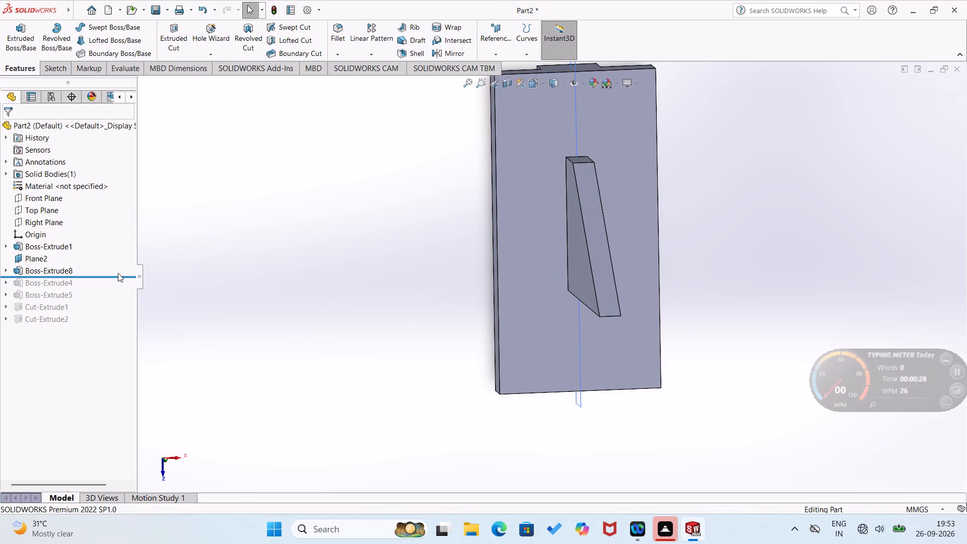
Roll the feature history forward to just after Boss-Extrude5, restoring both cylindrical bosses, and inspect the web between them.
{"action": "left_click_drag", "start_coordinate": [118, 277], "coordinate": [118, 298]}
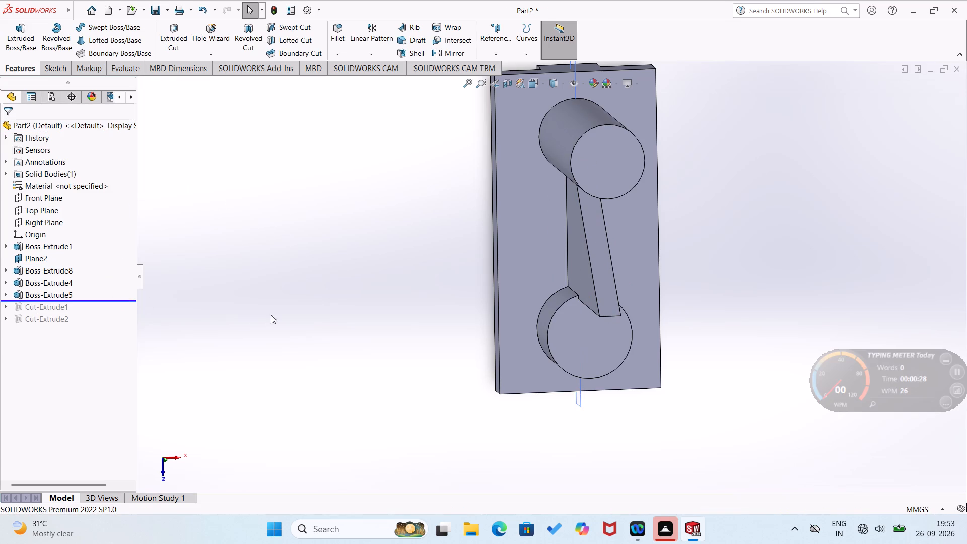
{"action": "middle_click_drag", "start_coordinate": [284, 314], "coordinate": [230, 254]}
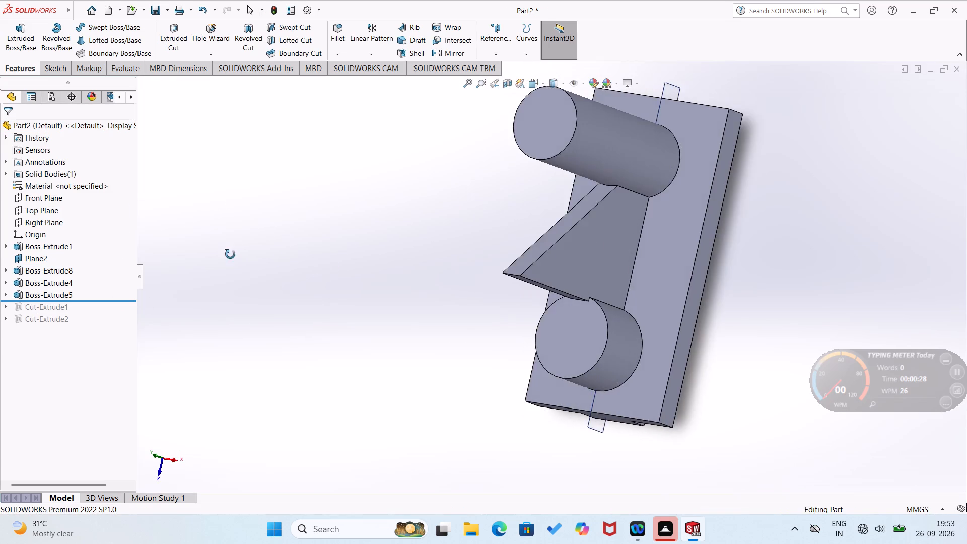
{"action": "middle_click_drag", "start_coordinate": [230, 254], "coordinate": [347, 235]}
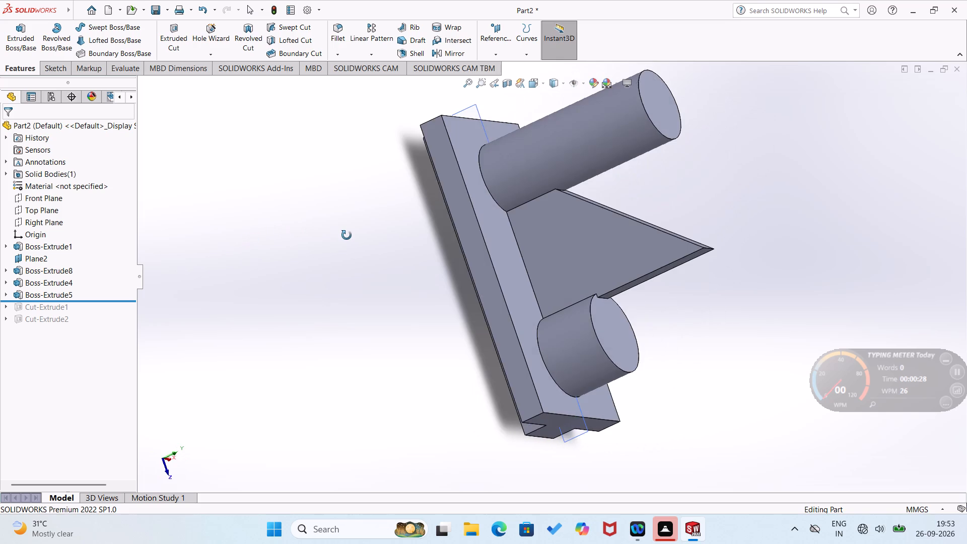
{"action": "middle_click_drag", "start_coordinate": [347, 235], "coordinate": [309, 254]}
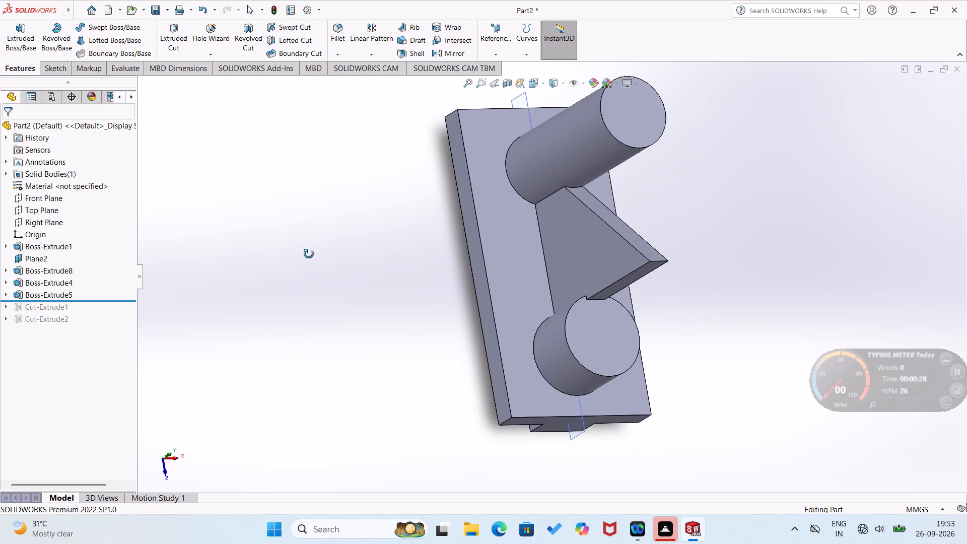
{"action": "middle_click_drag", "start_coordinate": [309, 254], "coordinate": [270, 269]}
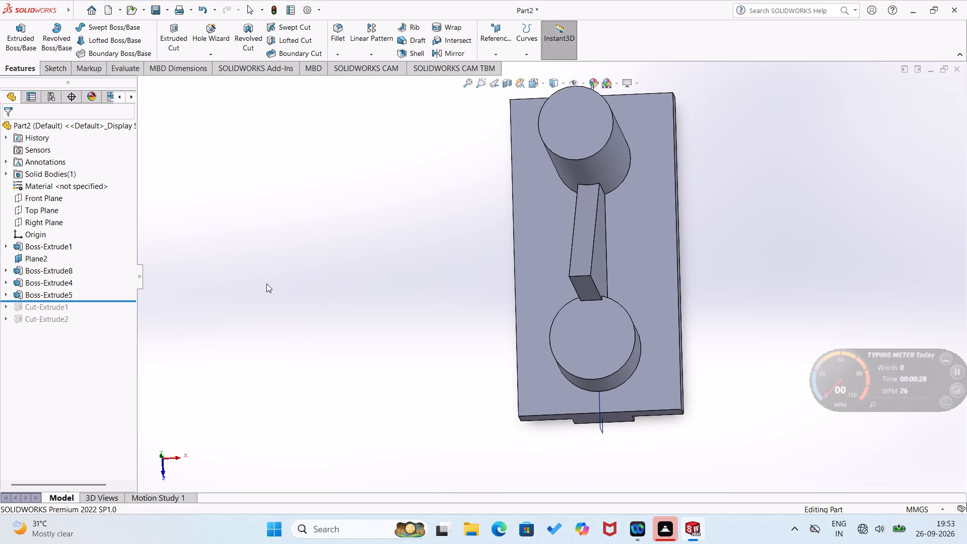
{"action": "middle_click_drag", "start_coordinate": [266, 290], "coordinate": [272, 291]}
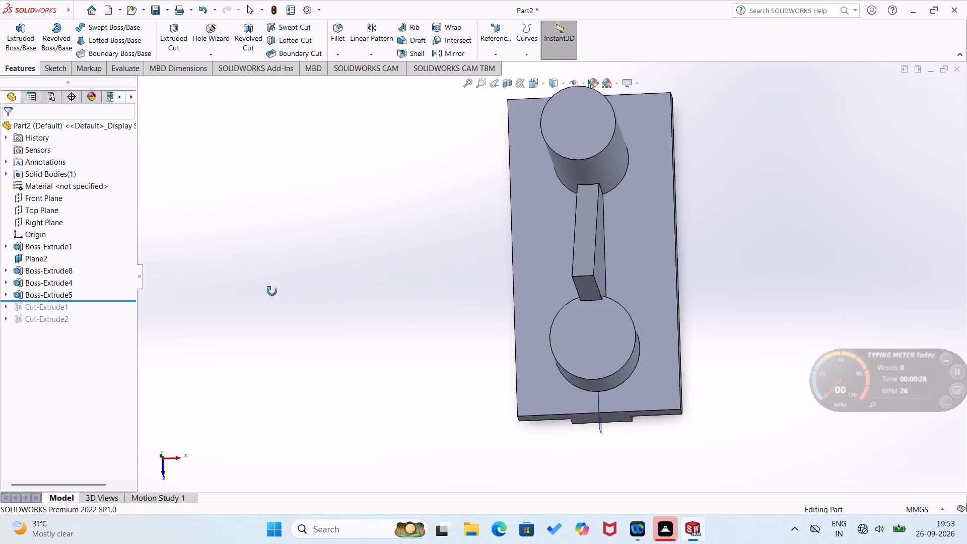
{"action": "middle_click_drag", "start_coordinate": [272, 291], "coordinate": [321, 299]}
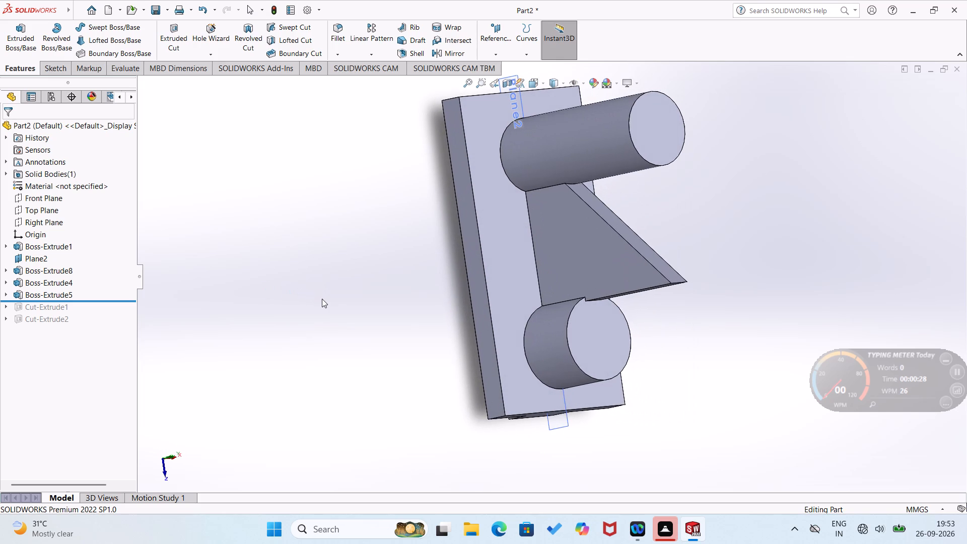
Close the Part2 document and answer the save prompt.
{"action": "left_click", "coordinate": [957, 70]}
{"action": "left_click", "coordinate": [565, 289]}
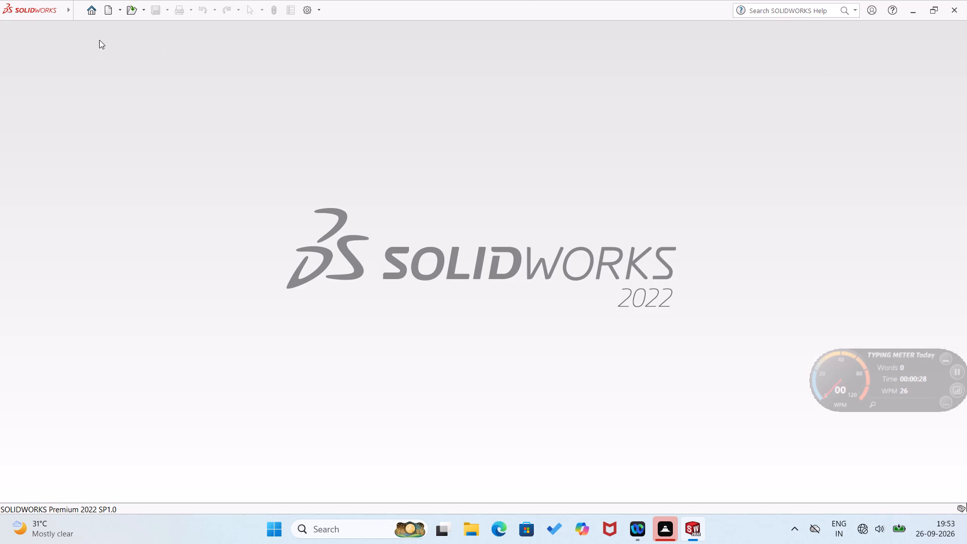
Create a new part and open a sketch on the Front Plane.
{"action": "left_click", "coordinate": [93, 10]}
{"action": "left_click", "coordinate": [269, 148]}
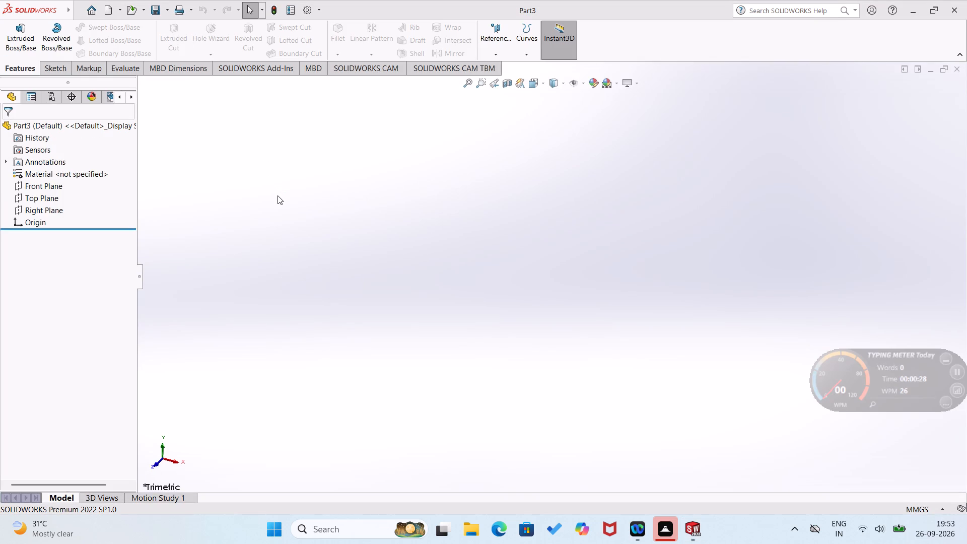
{"action": "left_click", "coordinate": [55, 181]}
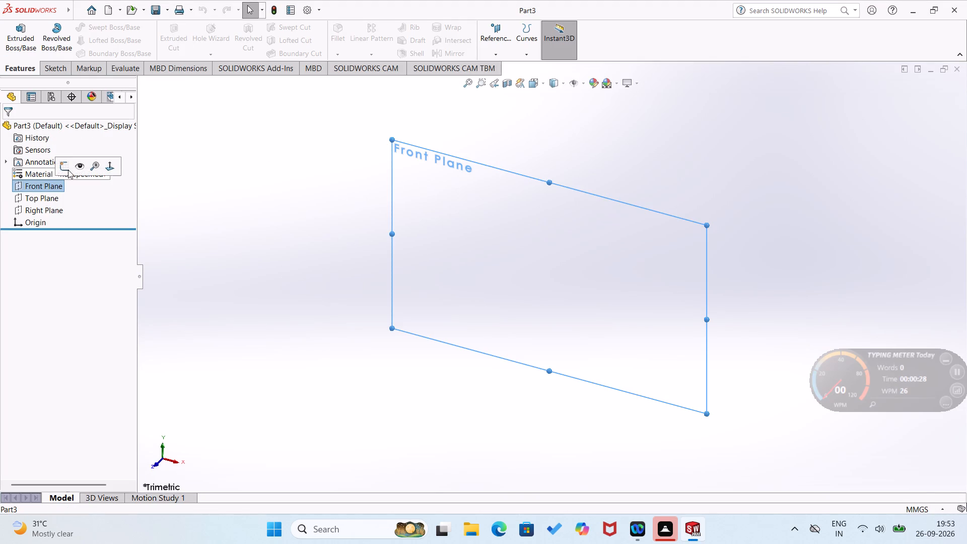
{"action": "left_click", "coordinate": [68, 168]}
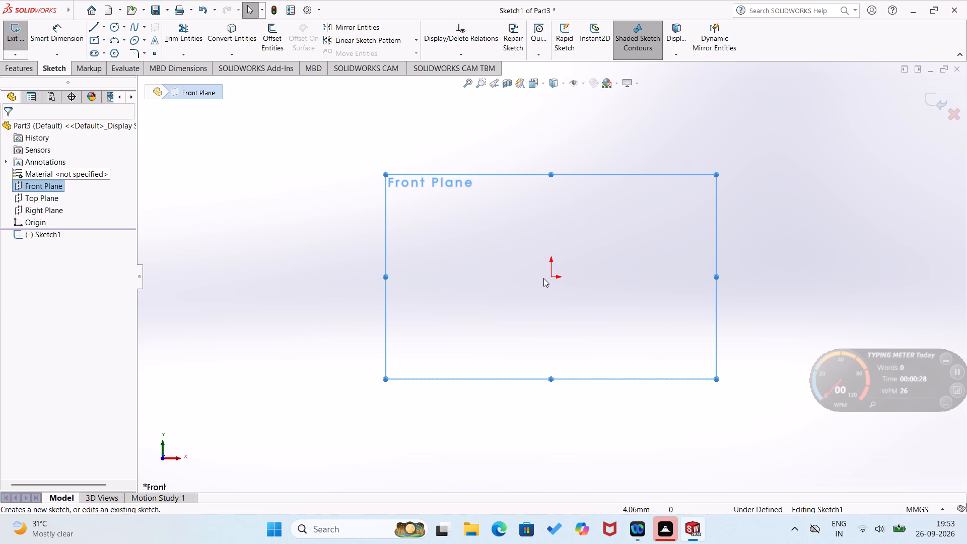
Sketch a closed vertical slot profile from the origin with straight sides about 66.5 mm long and tangent end arcs of about 29.3 mm radius.
{"action": "right_click_drag", "start_coordinate": [536, 283], "coordinate": [441, 318]}
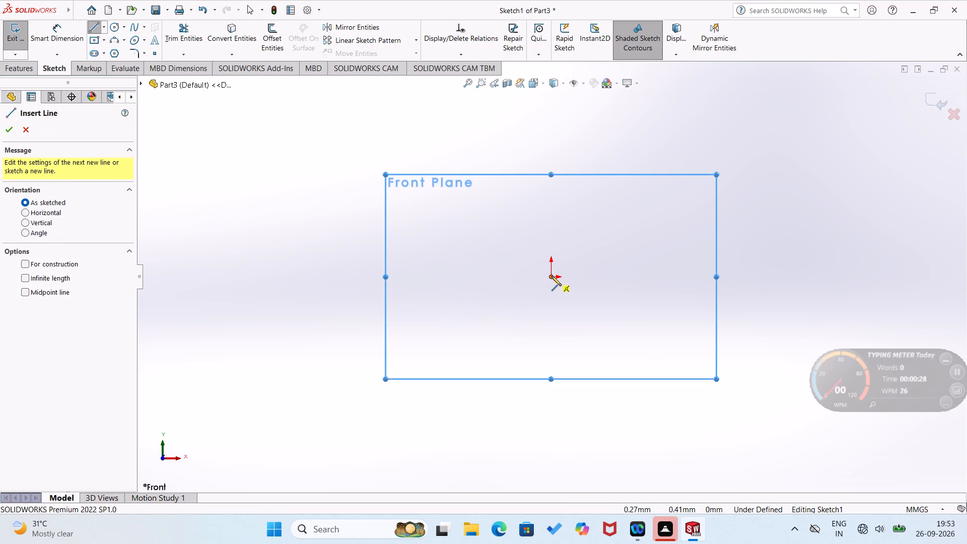
{"action": "left_click", "coordinate": [551, 276]}
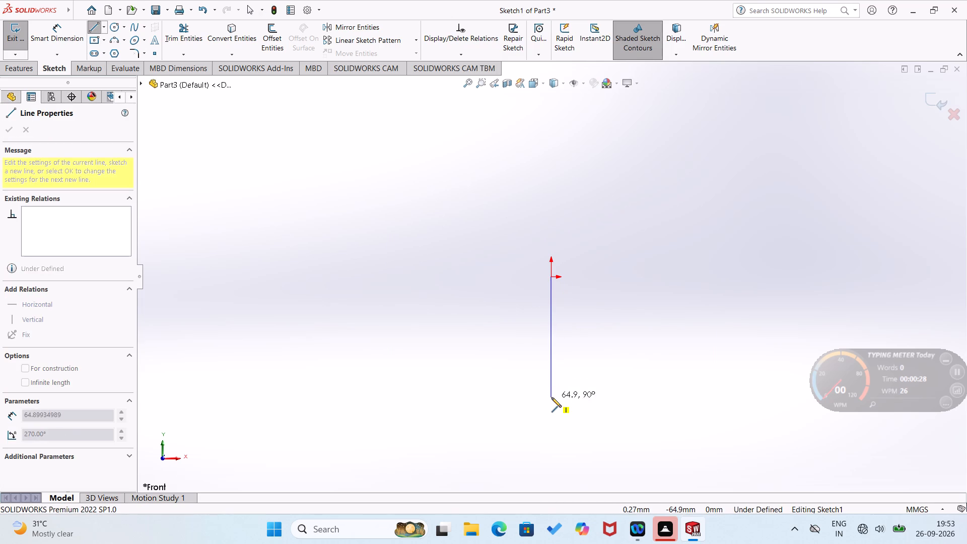
{"action": "left_click", "coordinate": [551, 400]}
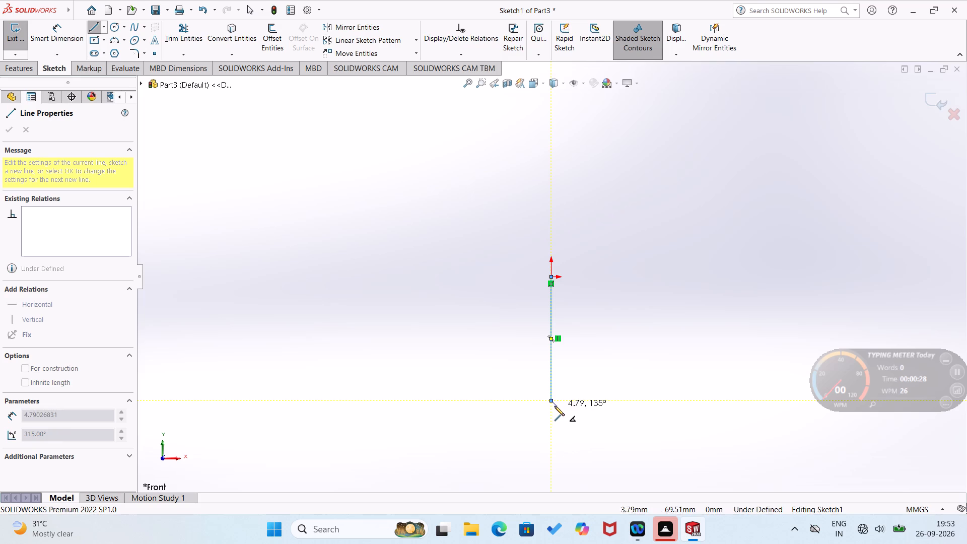
{"action": "left_click", "coordinate": [660, 398]}
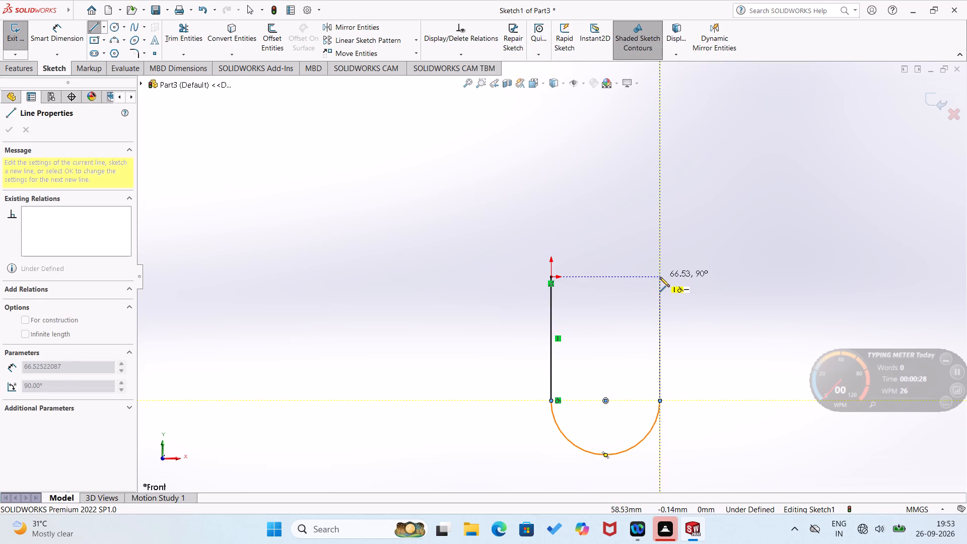
{"action": "left_click", "coordinate": [660, 277]}
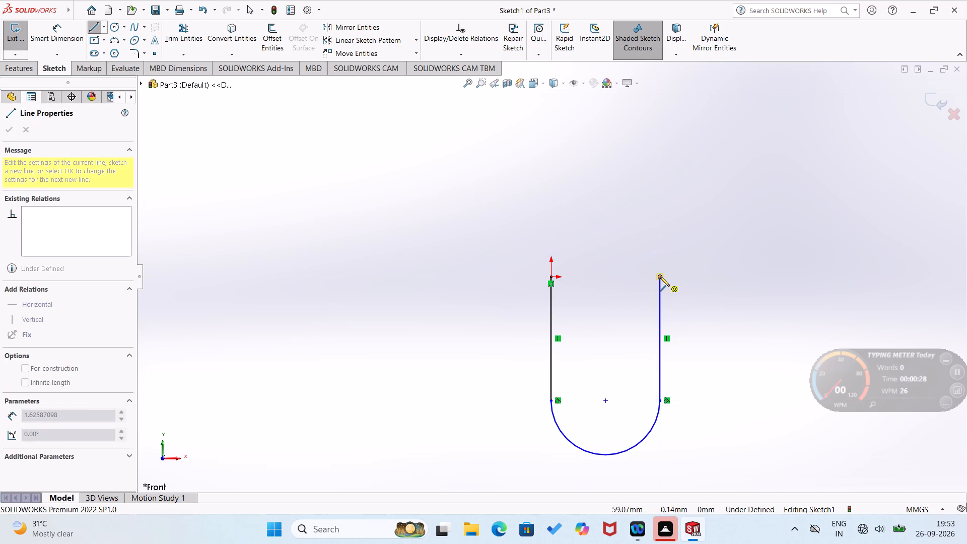
{"action": "left_click", "coordinate": [551, 278]}
Dimension the slot's upper end arc with a radius of 25 mm.
{"action": "right_click_drag", "start_coordinate": [518, 275], "coordinate": [531, 206]}
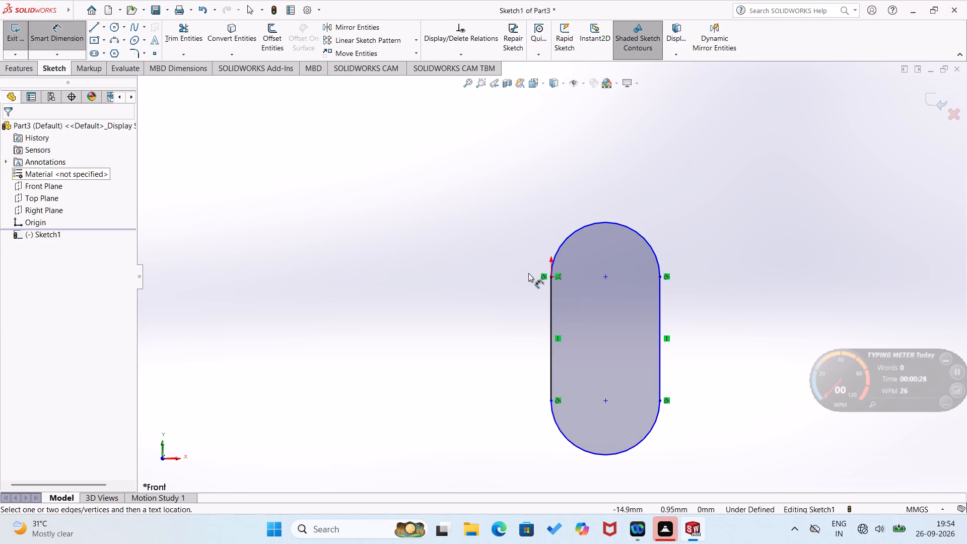
{"action": "left_click", "coordinate": [600, 221]}
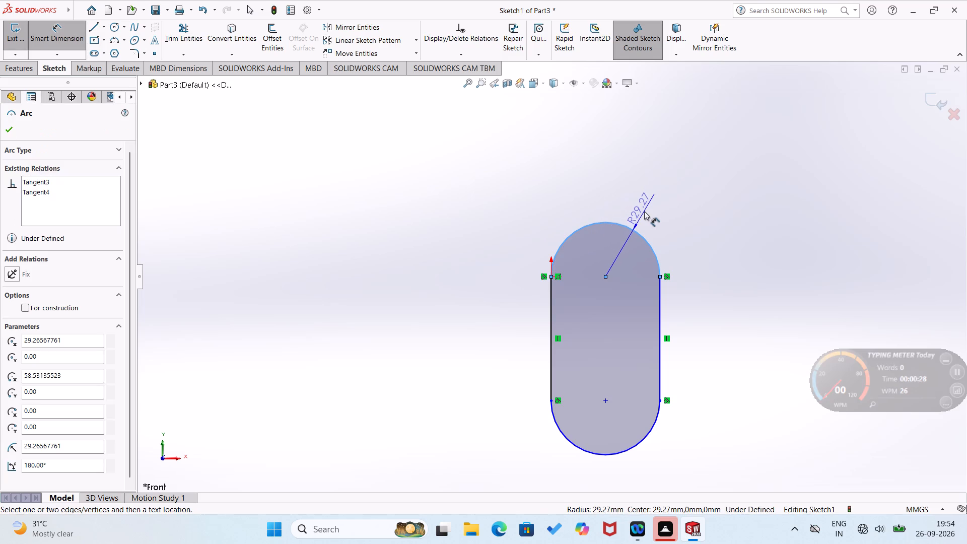
{"action": "left_click", "coordinate": [646, 211]}
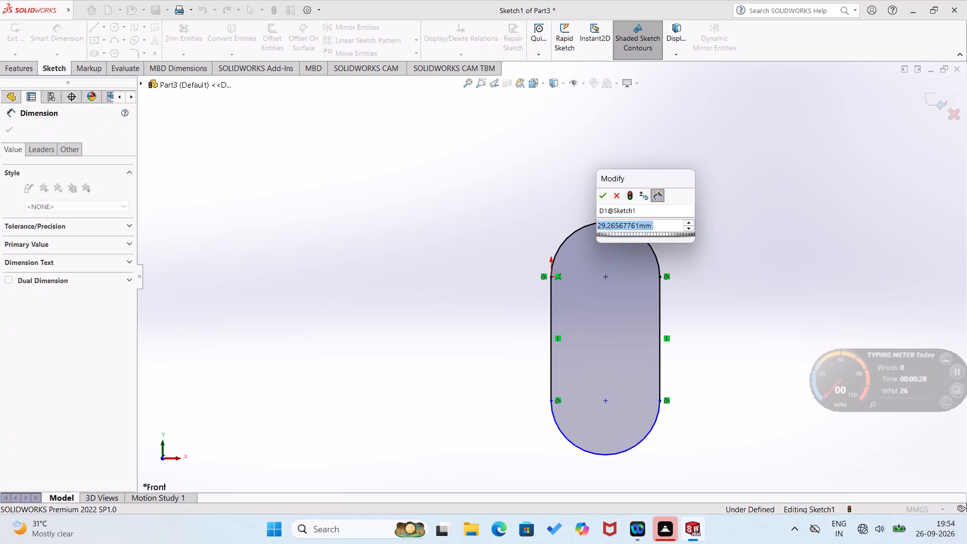
{"action": "type", "text": "25"}
{"action": "key", "text": "Return"}
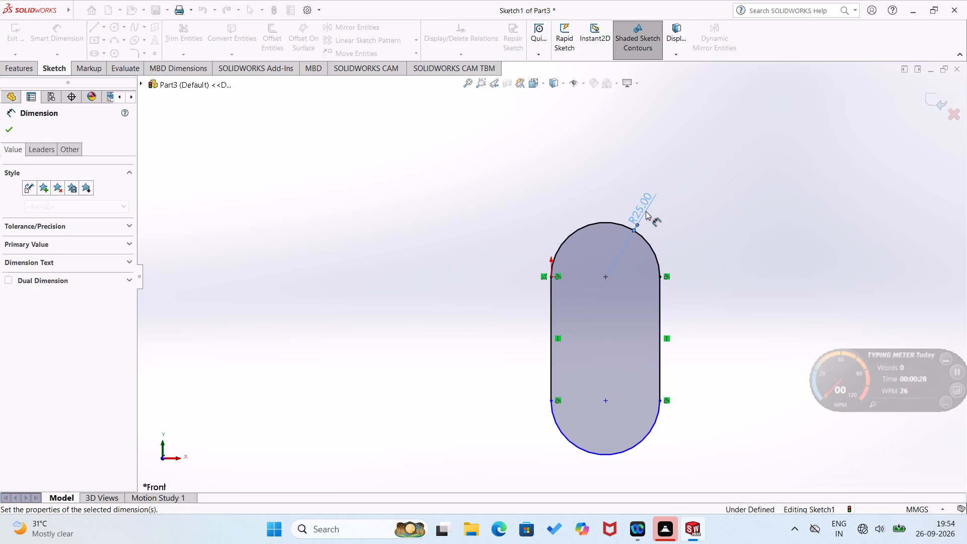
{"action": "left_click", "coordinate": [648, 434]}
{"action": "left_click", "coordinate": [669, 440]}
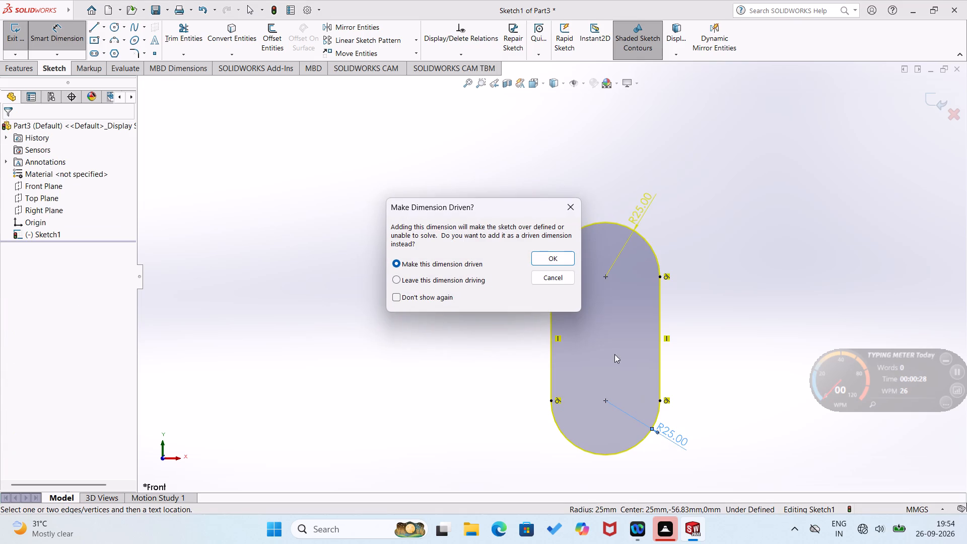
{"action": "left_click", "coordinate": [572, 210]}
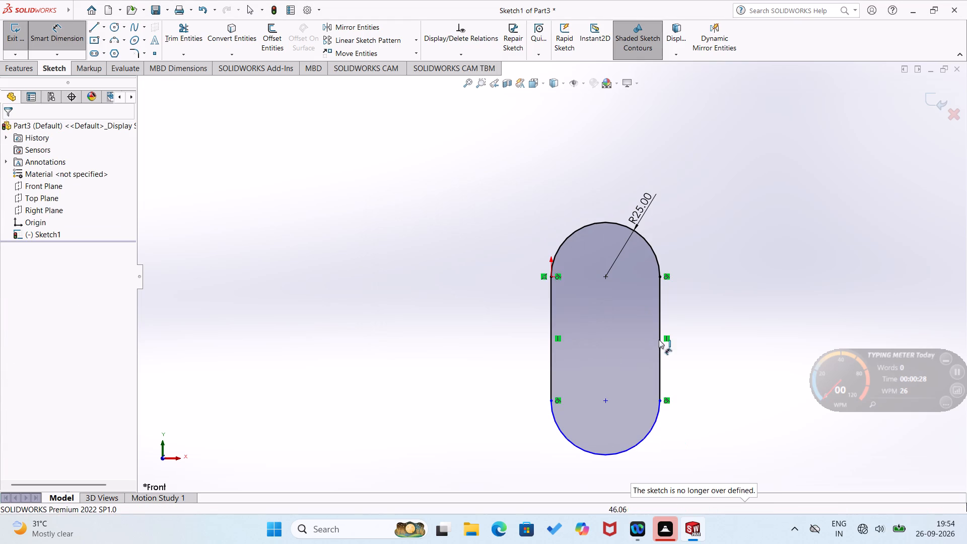
Dimension the slot's straight side away from the origin with a length of 80 mm.
{"action": "left_click", "coordinate": [659, 349]}
{"action": "left_click", "coordinate": [674, 352]}
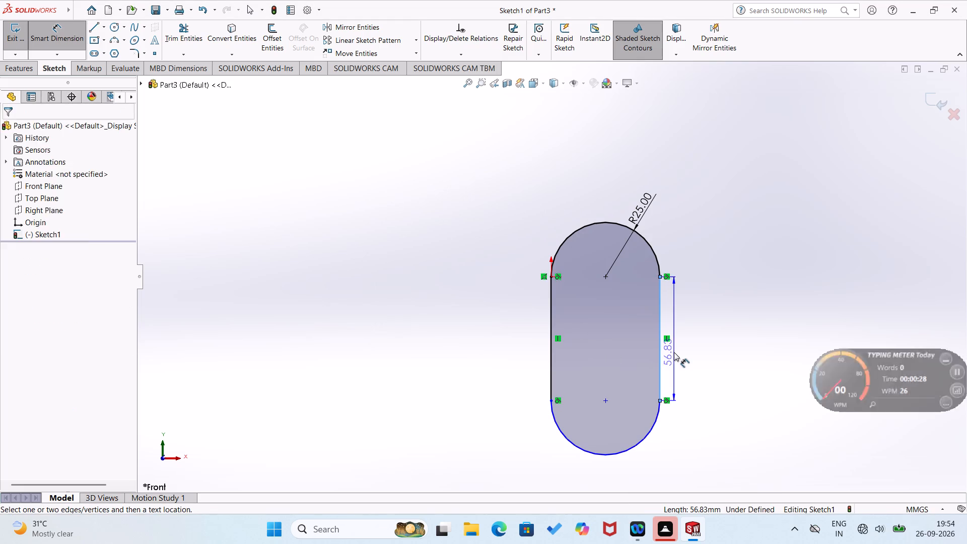
{"action": "type", "text": "80"}
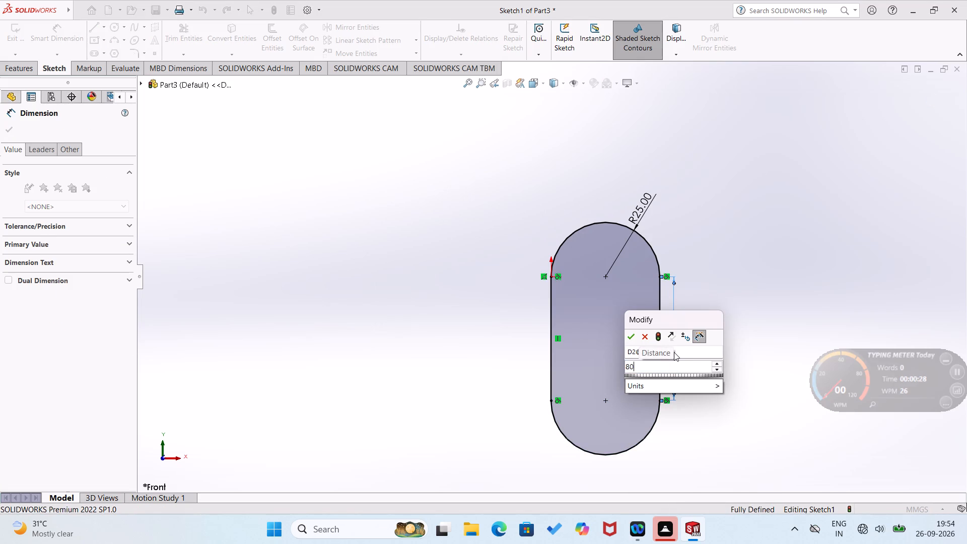
{"action": "key", "text": "Return"}
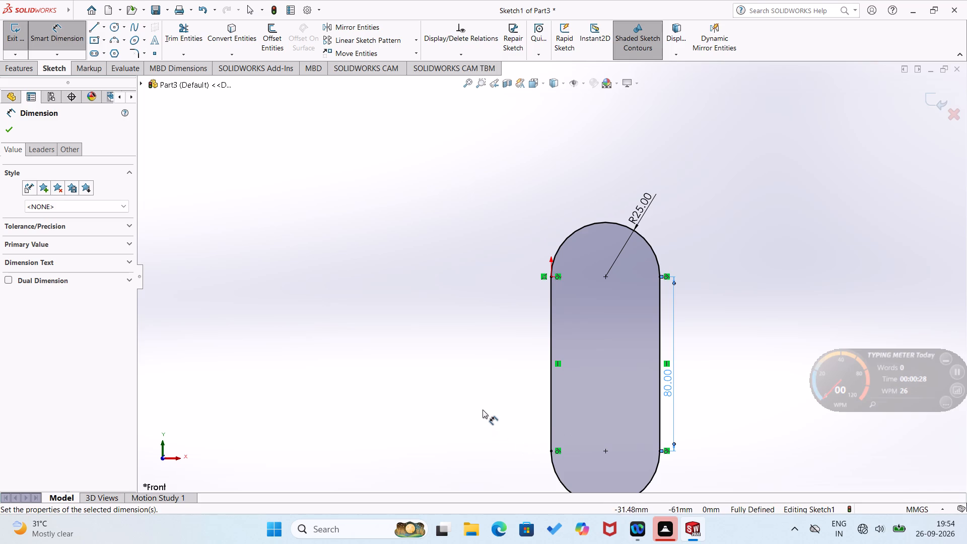
Extrude the slot profile as a boss with a Mid Plane end condition and 60 mm depth.
{"action": "scroll", "coordinate": [482, 410], "scroll_direction": "up", "scroll_amount": 1}
{"action": "left_click", "coordinate": [12, 71]}
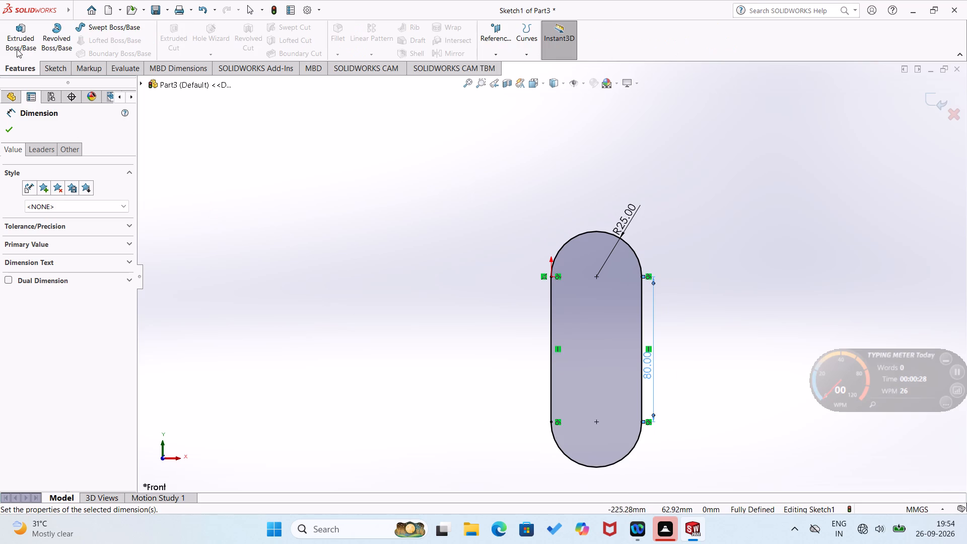
{"action": "left_click", "coordinate": [17, 46]}
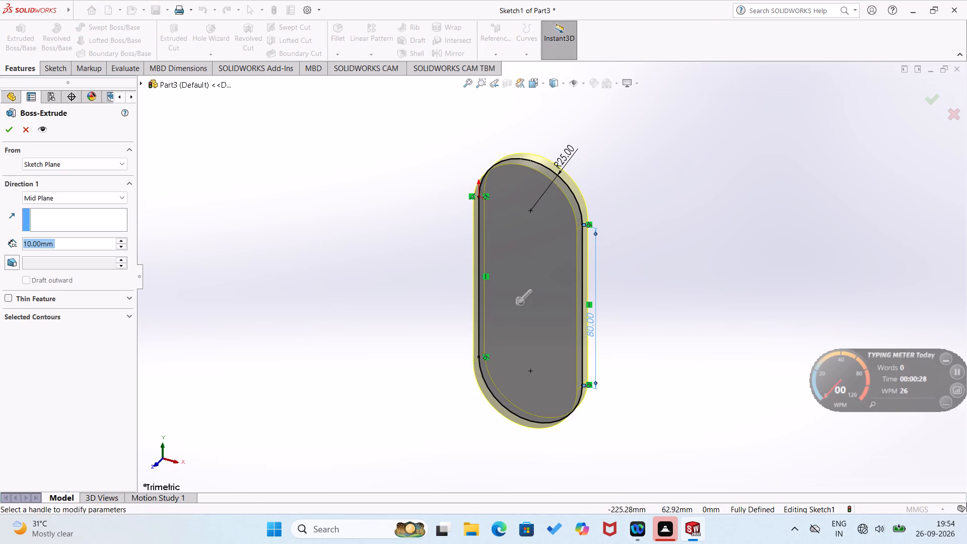
{"action": "triple_click", "coordinate": [122, 240]}
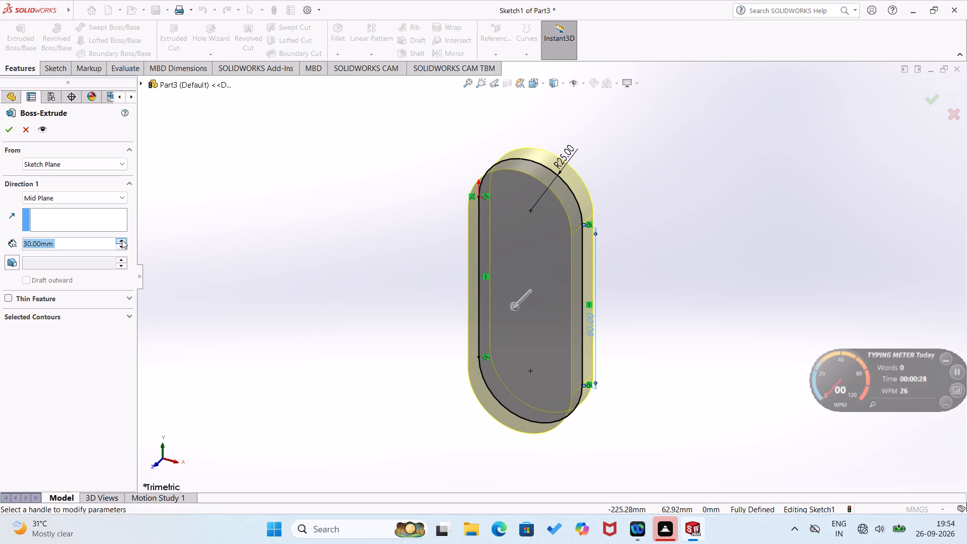
{"action": "left_click", "coordinate": [122, 240]}
{"action": "left_click", "coordinate": [122, 240]}
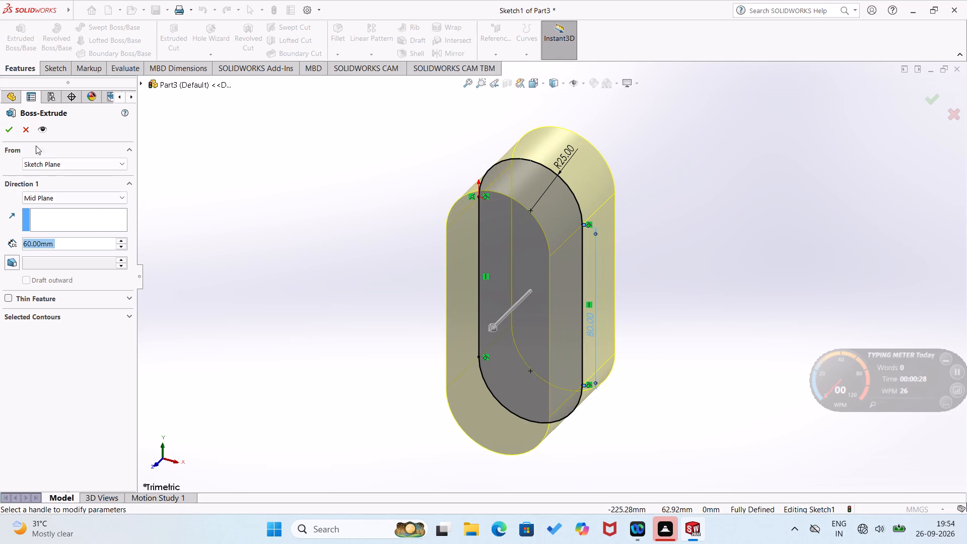
{"action": "left_click", "coordinate": [10, 133]}
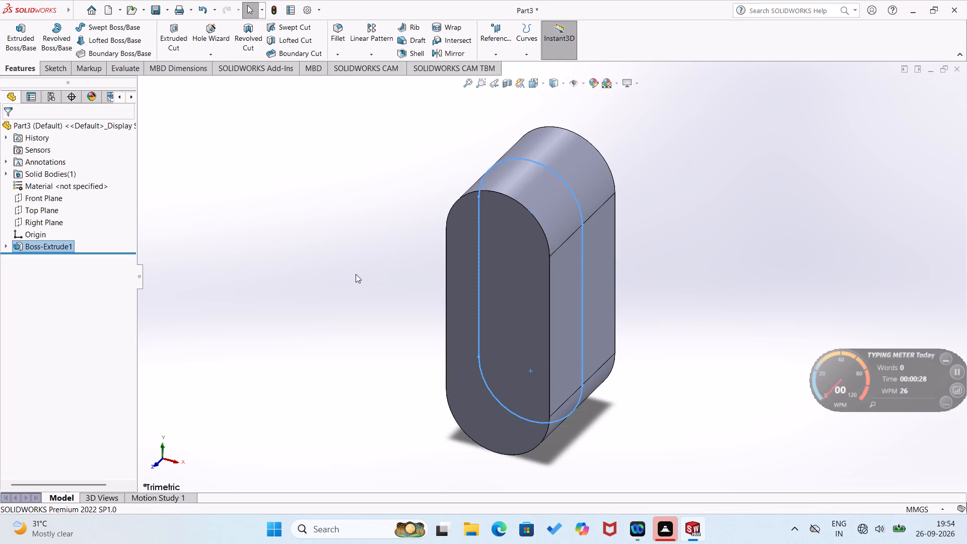
{"action": "left_click", "coordinate": [356, 274]}
On the boss's front face, sketch a closed inner slot with straight sides about 82 mm long and tangent end arcs of about 18 mm radius.
{"action": "right_click", "coordinate": [461, 296]}
{"action": "left_click", "coordinate": [486, 284]}
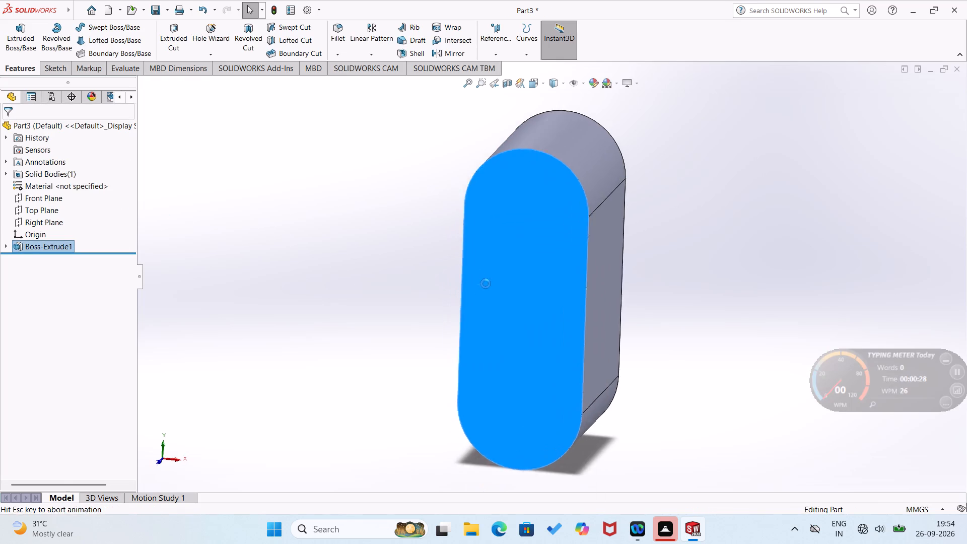
{"action": "right_click_drag", "start_coordinate": [413, 265], "coordinate": [381, 281]}
{"action": "right_click_drag", "start_coordinate": [406, 177], "coordinate": [344, 211]}
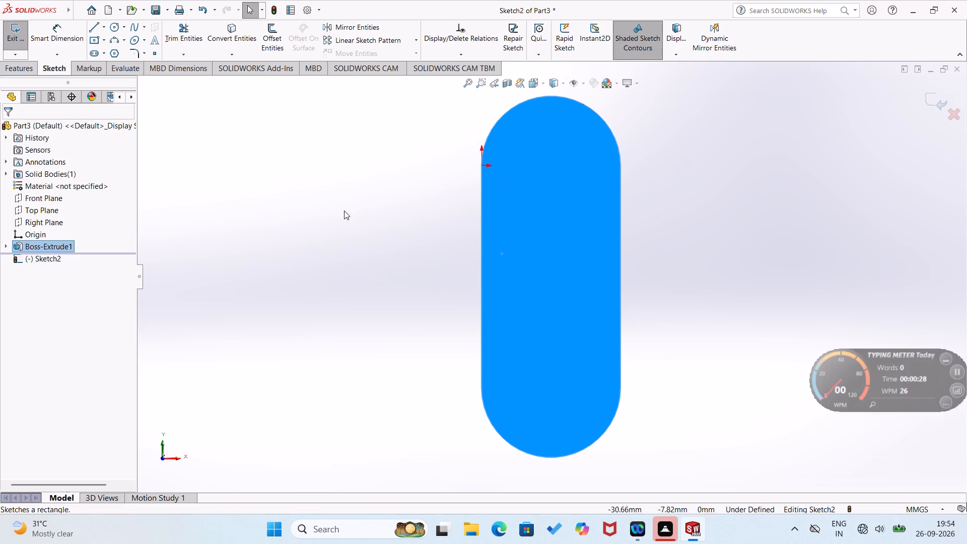
{"action": "right_click_drag", "start_coordinate": [344, 211], "coordinate": [331, 211]}
{"action": "left_click", "coordinate": [502, 166]}
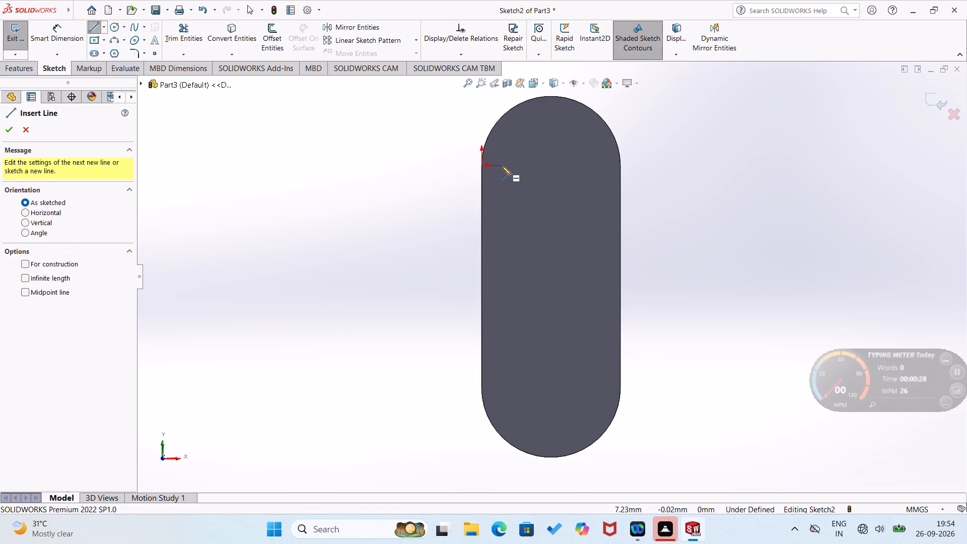
{"action": "left_click", "coordinate": [502, 393]}
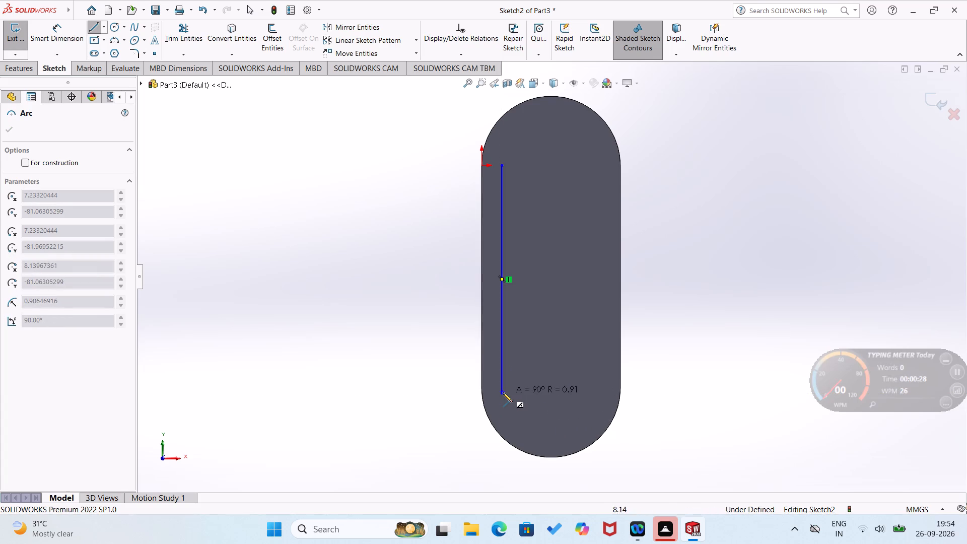
{"action": "left_click", "coordinate": [601, 393]}
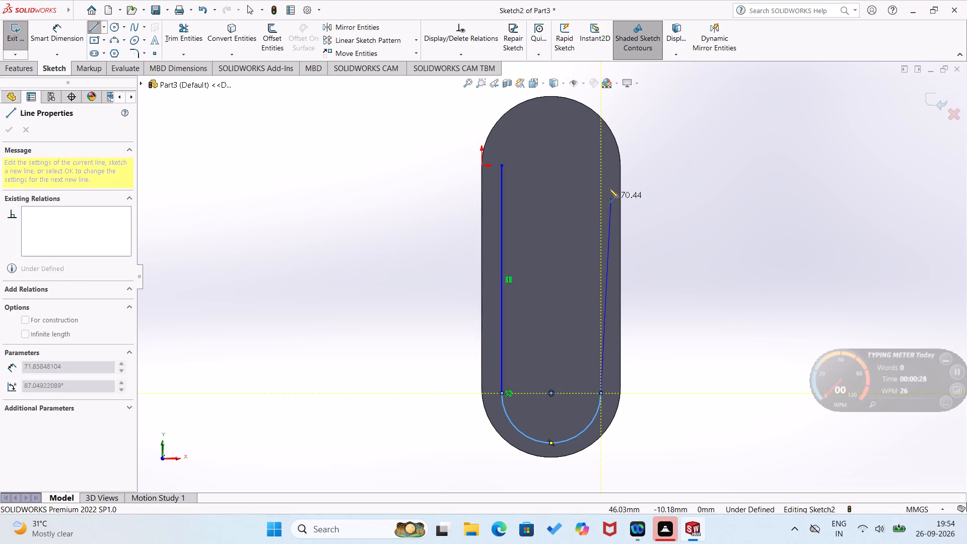
{"action": "left_click", "coordinate": [601, 166]}
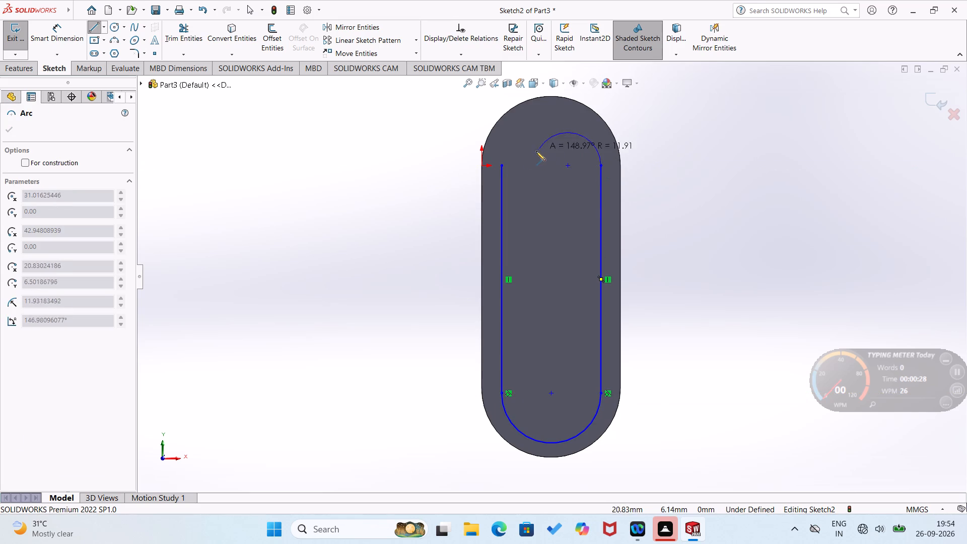
{"action": "left_click", "coordinate": [501, 167]}
Dimension the inner slot's upper end arc with a radius of 15 mm.
{"action": "right_click_drag", "start_coordinate": [443, 219], "coordinate": [463, 147]}
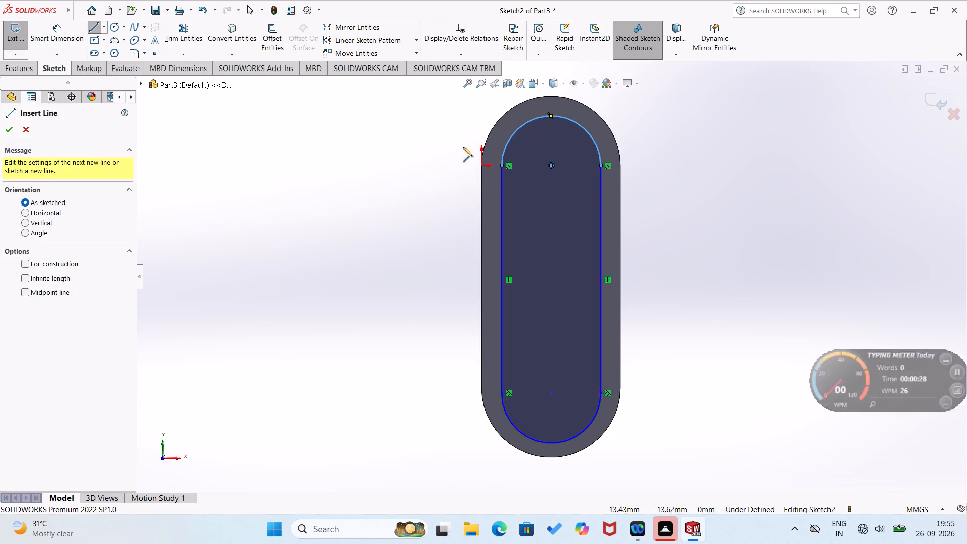
{"action": "right_click_drag", "start_coordinate": [463, 147], "coordinate": [472, 131]}
{"action": "left_click", "coordinate": [587, 132]}
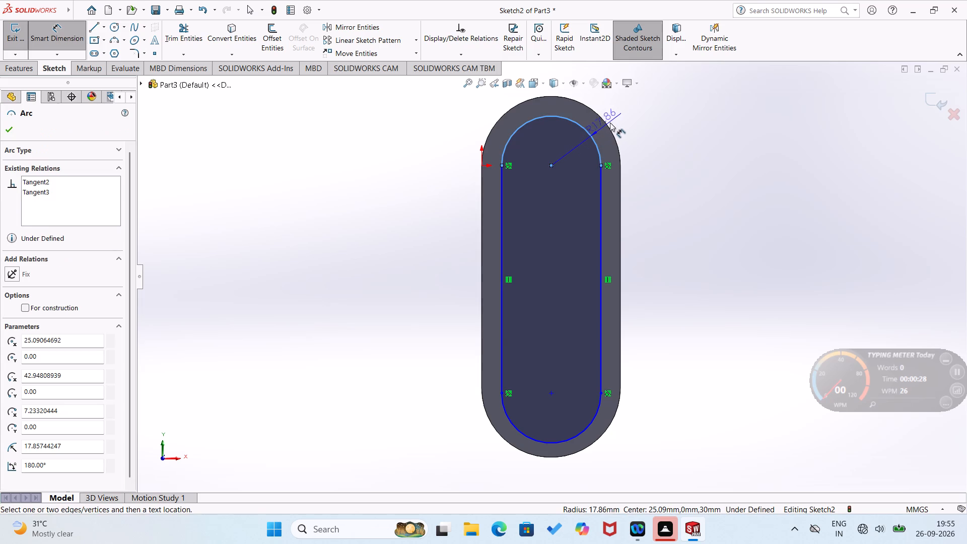
{"action": "left_click", "coordinate": [614, 120]}
{"action": "type", "text": "15"}
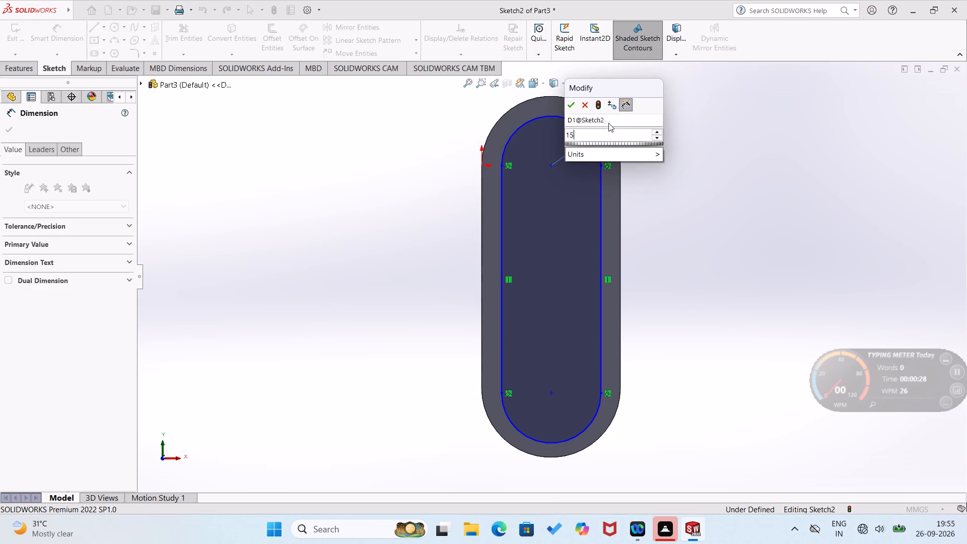
{"action": "key", "text": "Return"}
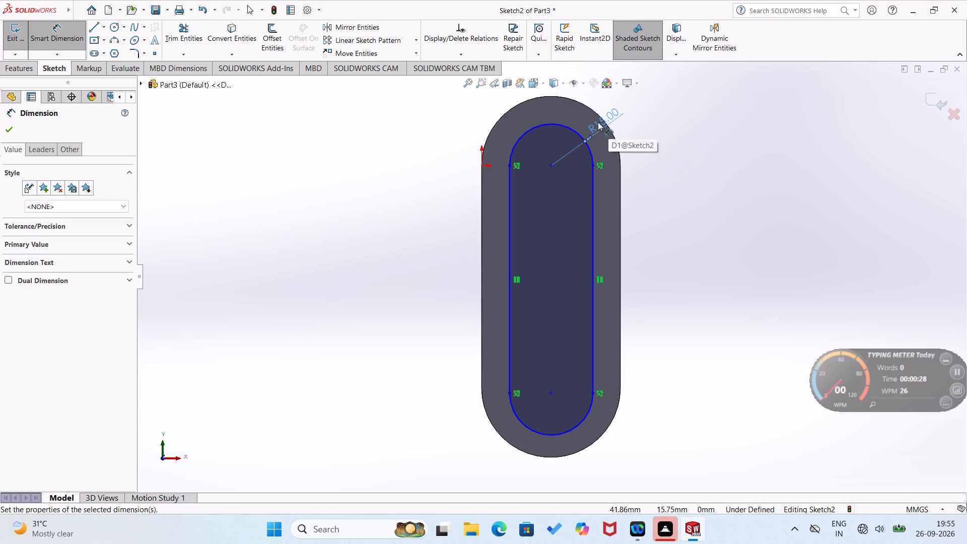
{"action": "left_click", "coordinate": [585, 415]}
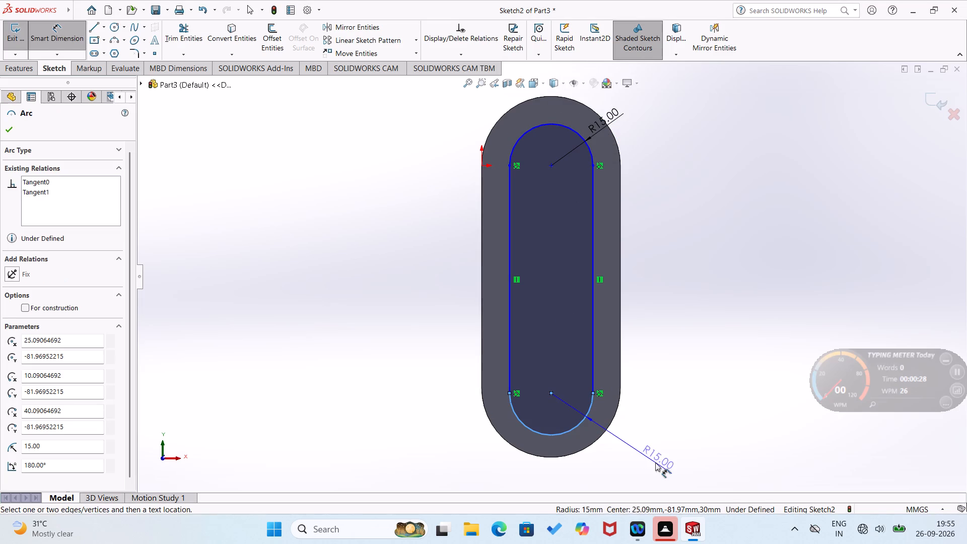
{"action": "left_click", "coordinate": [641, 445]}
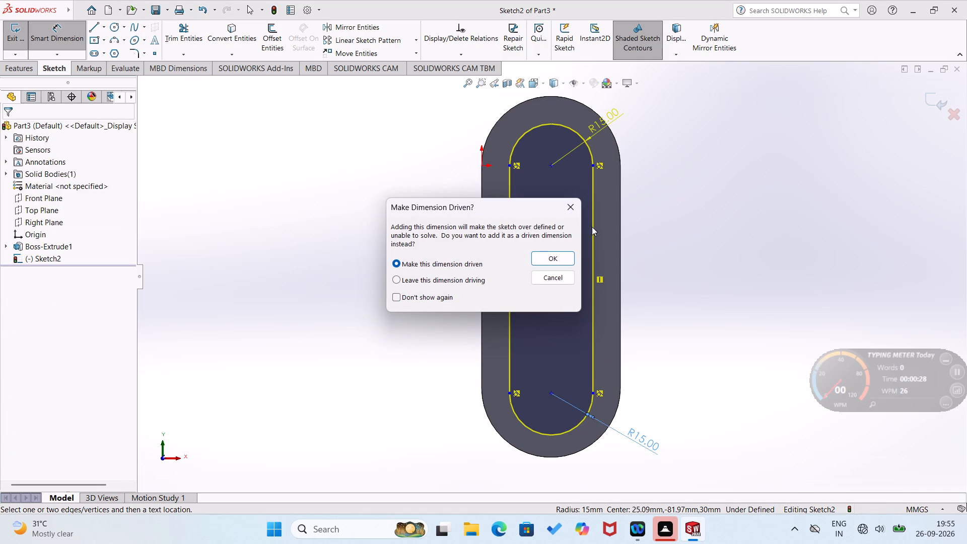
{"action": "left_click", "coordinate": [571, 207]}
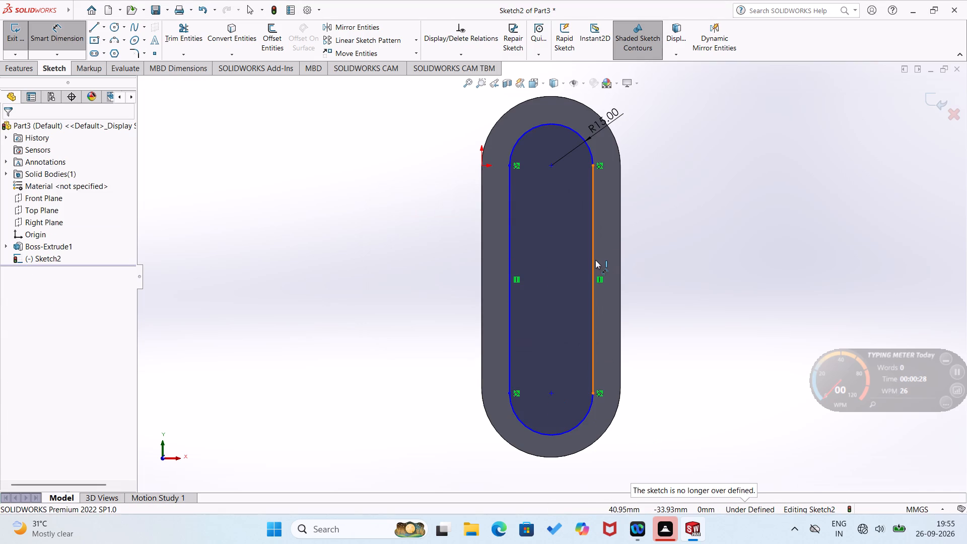
Dimension the inner slot's straight side farther from the origin with a length of 80 mm.
{"action": "left_click", "coordinate": [593, 257]}
{"action": "left_click", "coordinate": [611, 259]}
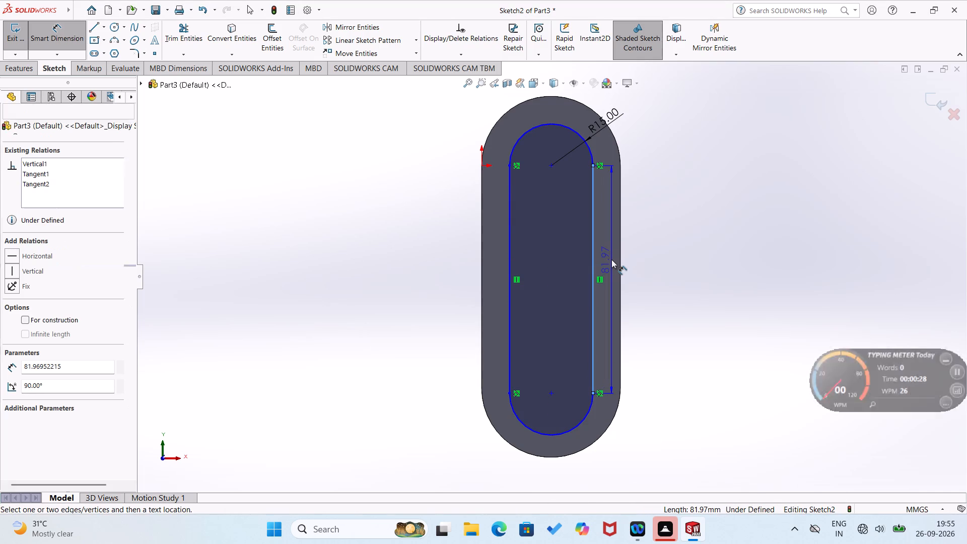
{"action": "type", "text": "80"}
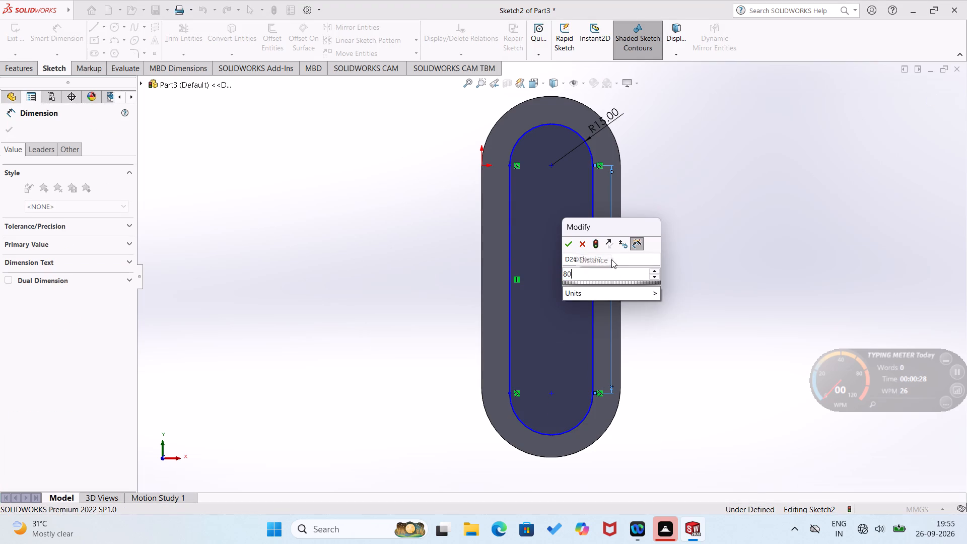
{"action": "key", "text": "Return"}
{"action": "left_click", "coordinate": [661, 275]}
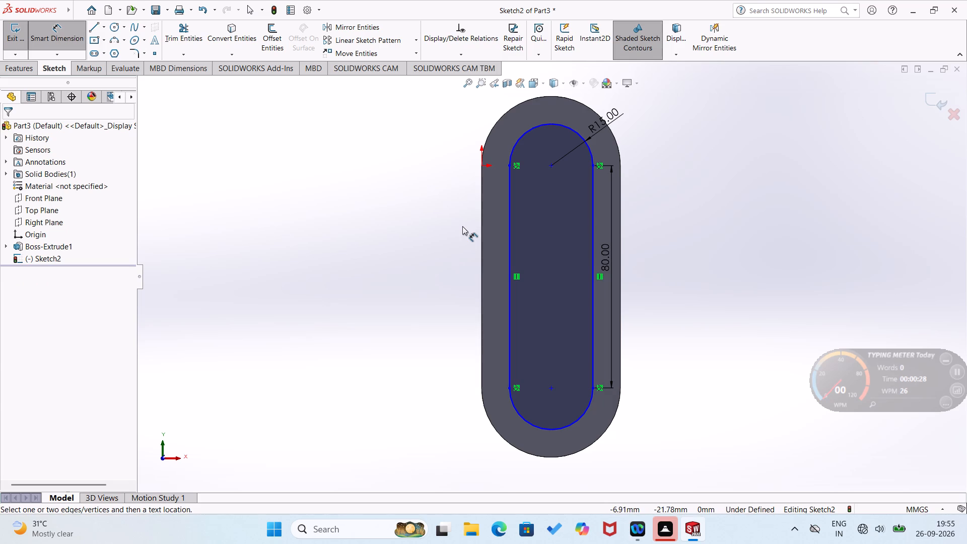
Dimension the horizontal distance from the origin to the top end of the inner slot's nearer straight side as 10 mm.
{"action": "right_click_drag", "start_coordinate": [386, 271], "coordinate": [395, 223]}
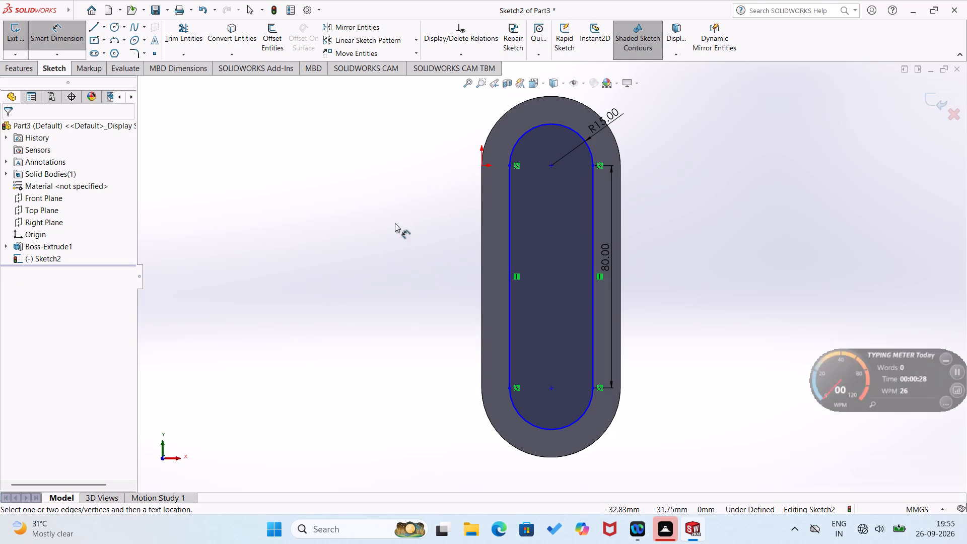
{"action": "right_click_drag", "start_coordinate": [395, 223], "coordinate": [403, 182]}
{"action": "right_click_drag", "start_coordinate": [401, 241], "coordinate": [439, 129]}
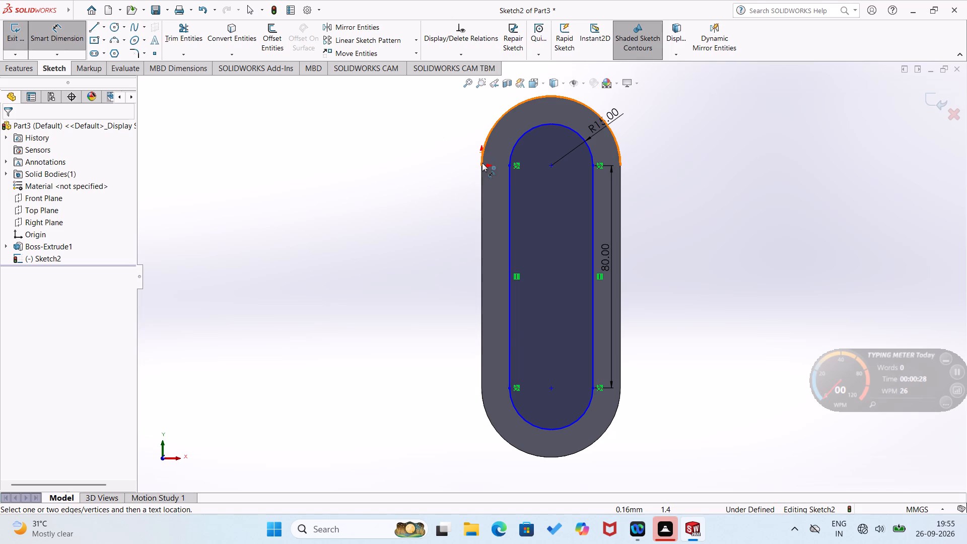
{"action": "left_click", "coordinate": [482, 163]}
{"action": "left_click", "coordinate": [509, 166]}
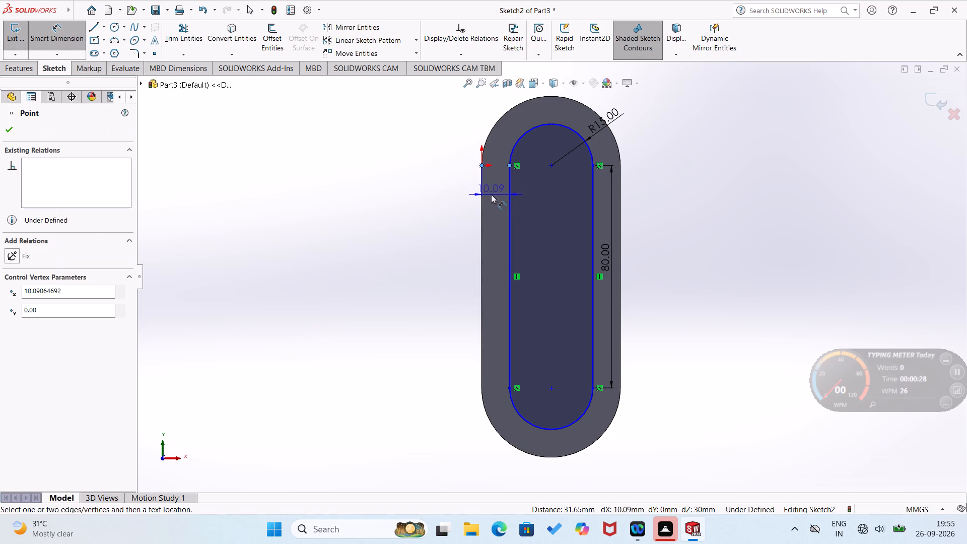
{"action": "left_click", "coordinate": [491, 194]}
{"action": "type", "text": "10"}
{"action": "key", "text": "Return"}
{"action": "left_click", "coordinate": [439, 234]}
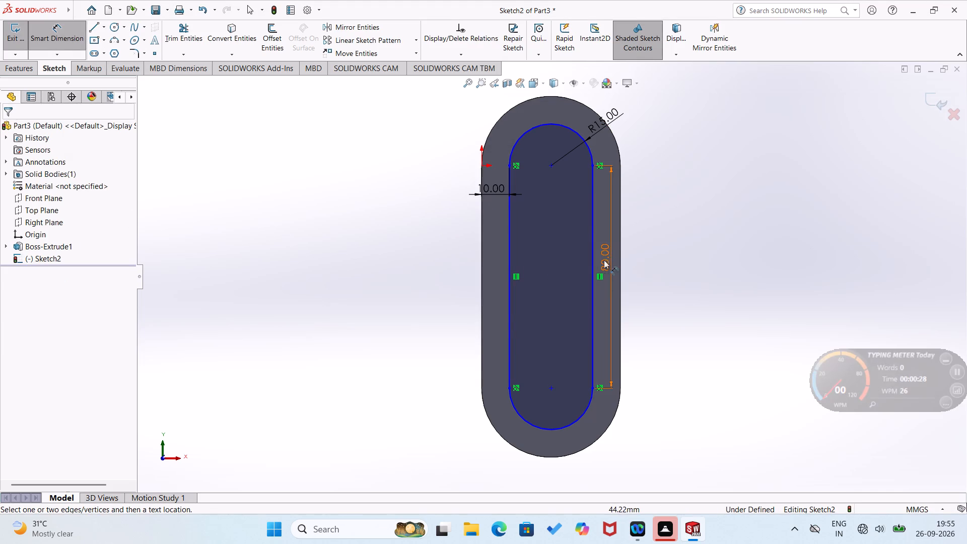
Dimension the gap between the inner slot's straight side farther from the origin and the boss's adjacent outer edge as 10 mm.
{"action": "left_click_drag", "start_coordinate": [591, 227], "coordinate": [596, 227]}
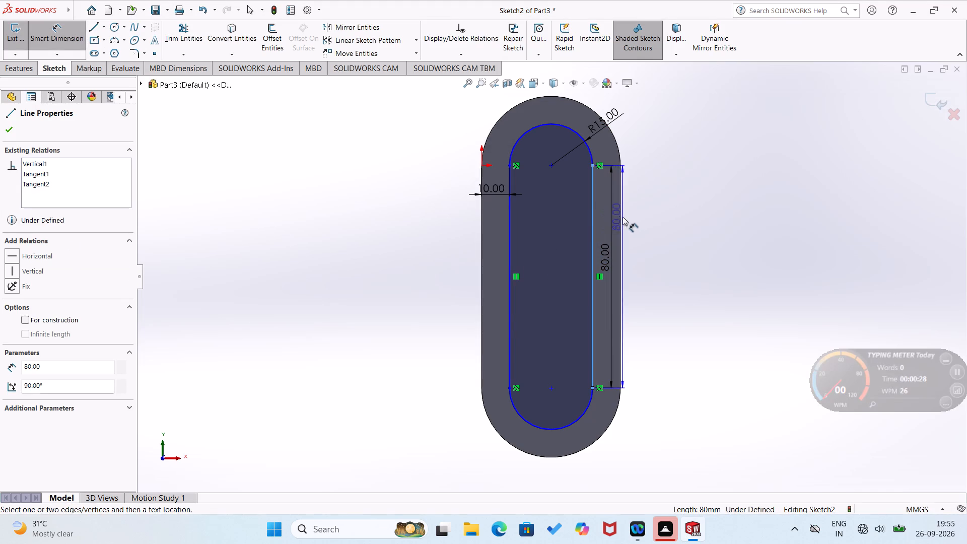
{"action": "left_click", "coordinate": [622, 216]}
{"action": "left_click", "coordinate": [643, 221]}
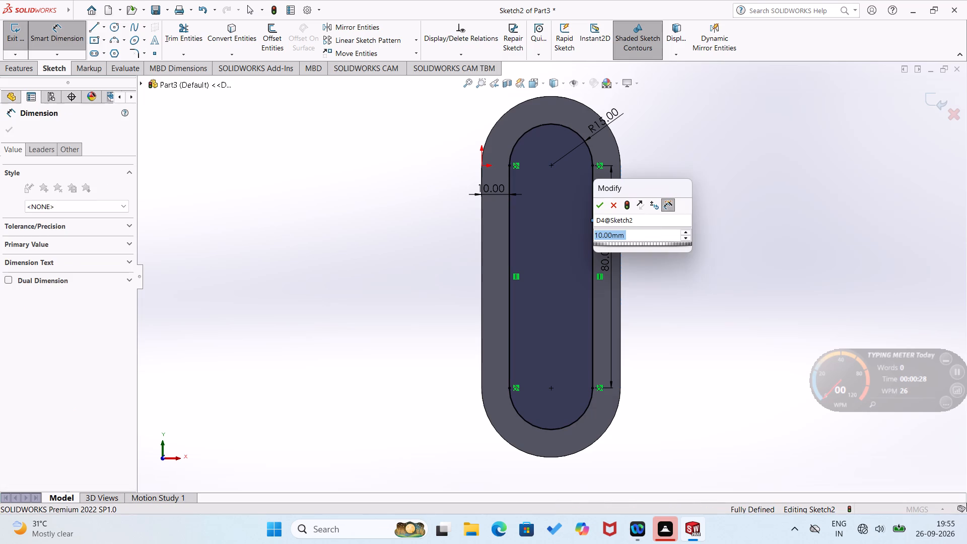
{"action": "left_click", "coordinate": [602, 207]}
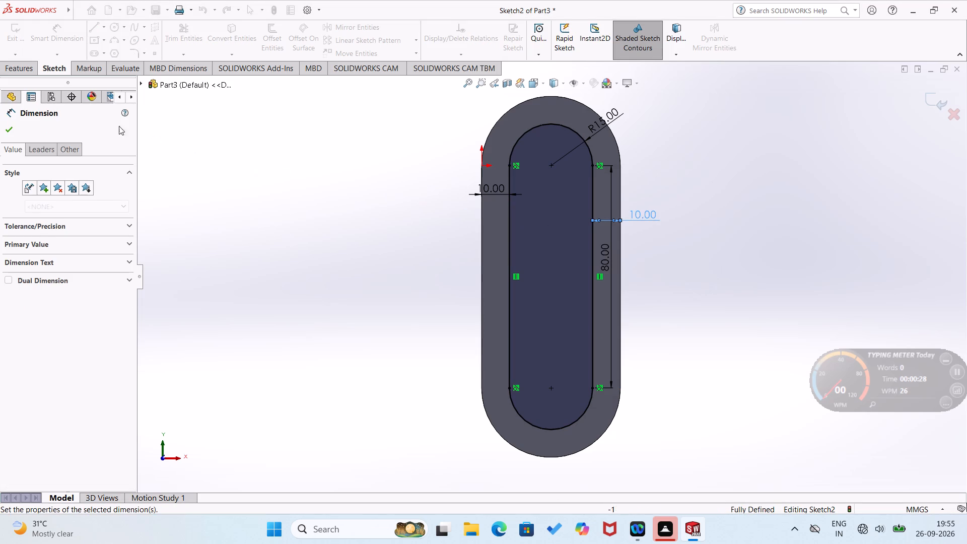
{"action": "left_click", "coordinate": [12, 124]}
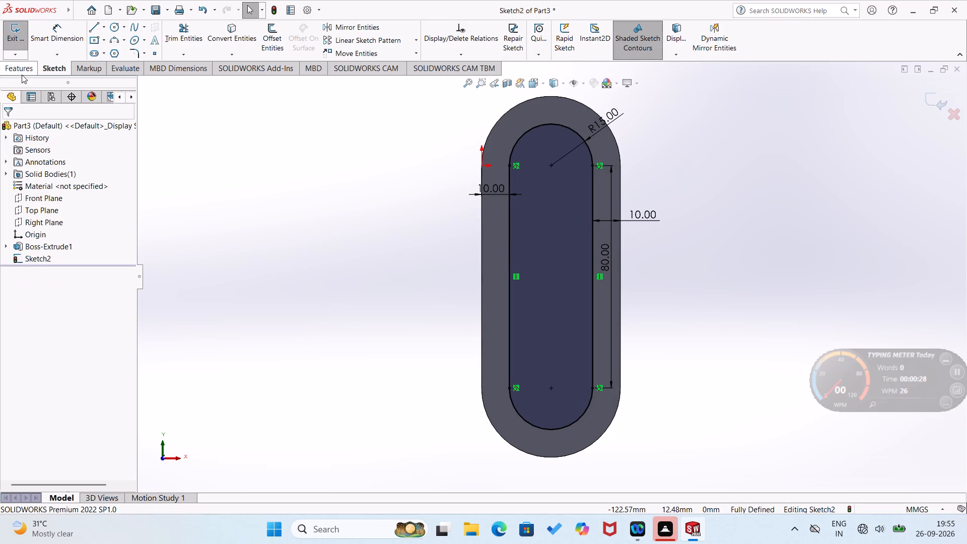
Extrude-cut the inner slot profile through the boss with a Blind end condition and 90 mm depth.
{"action": "left_click", "coordinate": [19, 66]}
{"action": "left_click", "coordinate": [25, 44]}
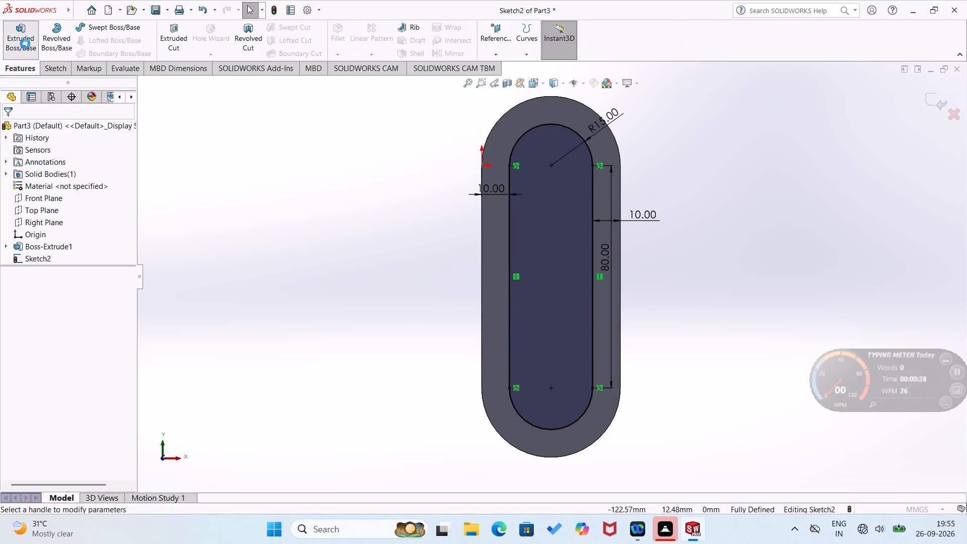
{"action": "left_click", "coordinate": [29, 127]}
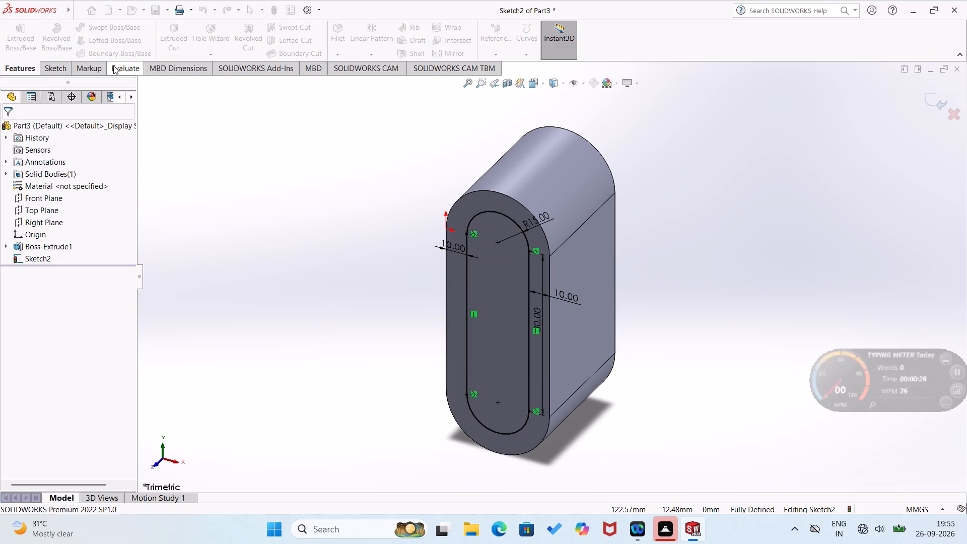
{"action": "left_click", "coordinate": [169, 51]}
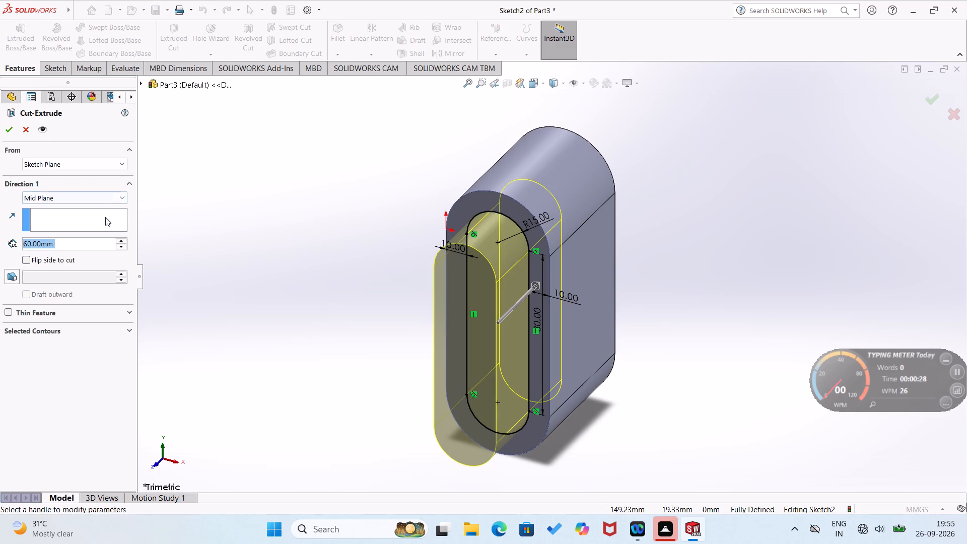
{"action": "left_click", "coordinate": [118, 194]}
{"action": "left_click", "coordinate": [106, 212]}
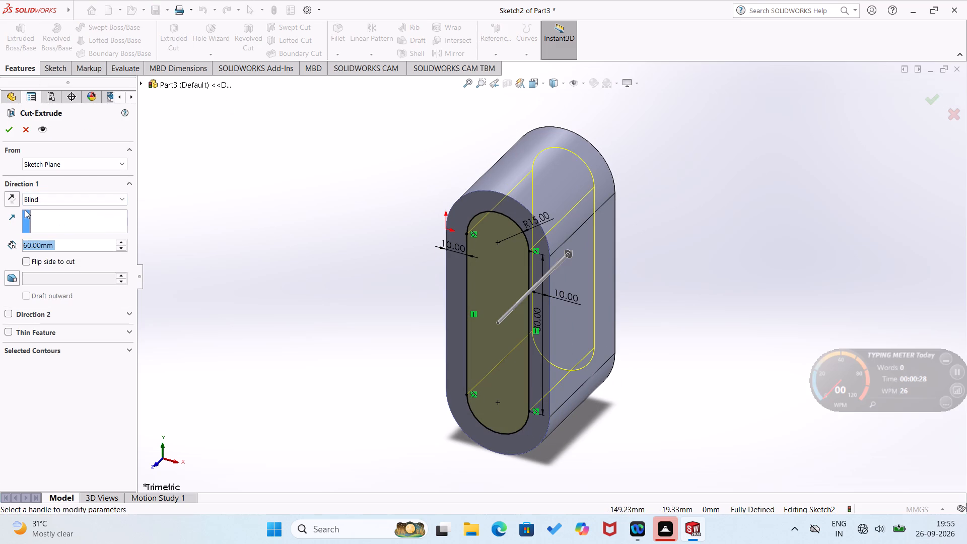
{"action": "triple_click", "coordinate": [122, 241]}
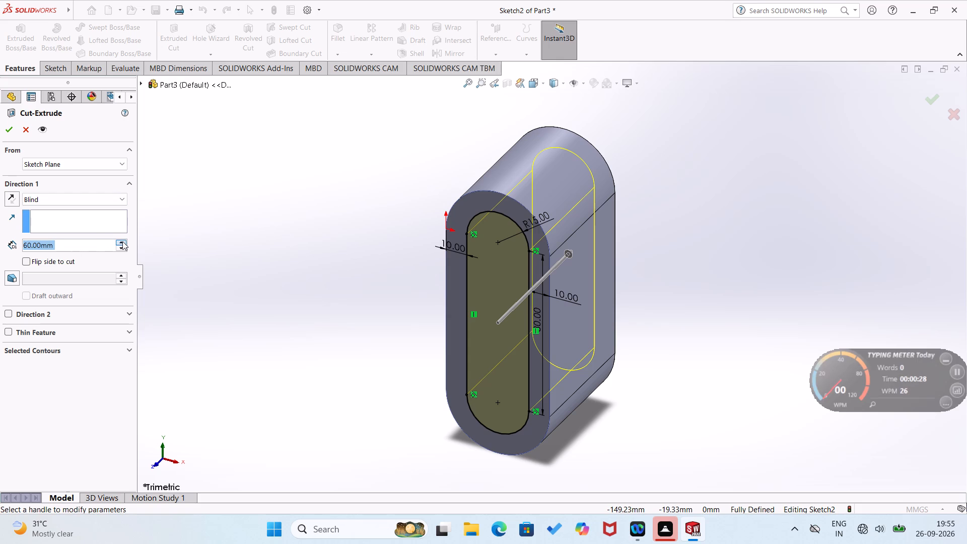
{"action": "left_click", "coordinate": [13, 130]}
{"action": "left_click", "coordinate": [199, 229]}
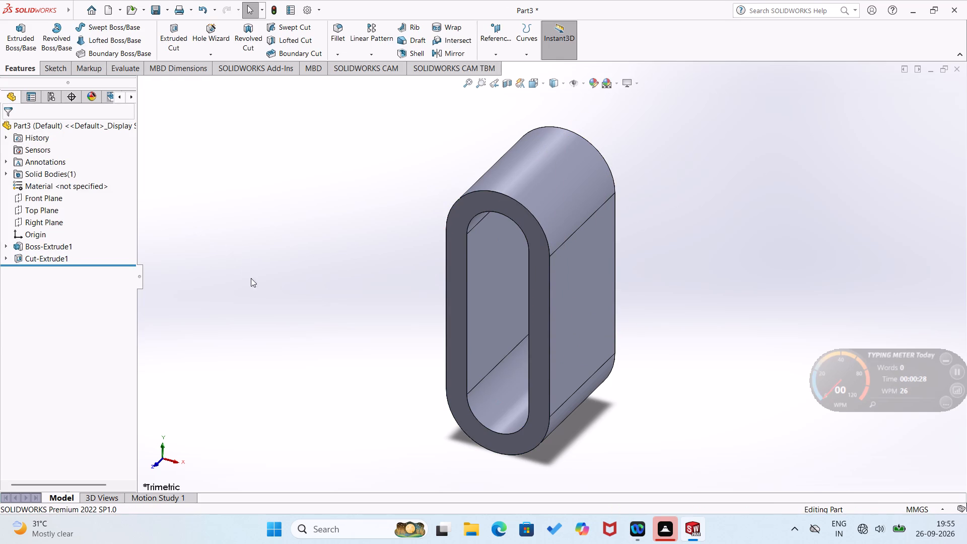
On the boss's back face, sketch a closed rectangle of lines from the origin, about 59 mm wide outward and 80 mm tall.
{"action": "middle_click_drag", "start_coordinate": [257, 285], "coordinate": [416, 493]}
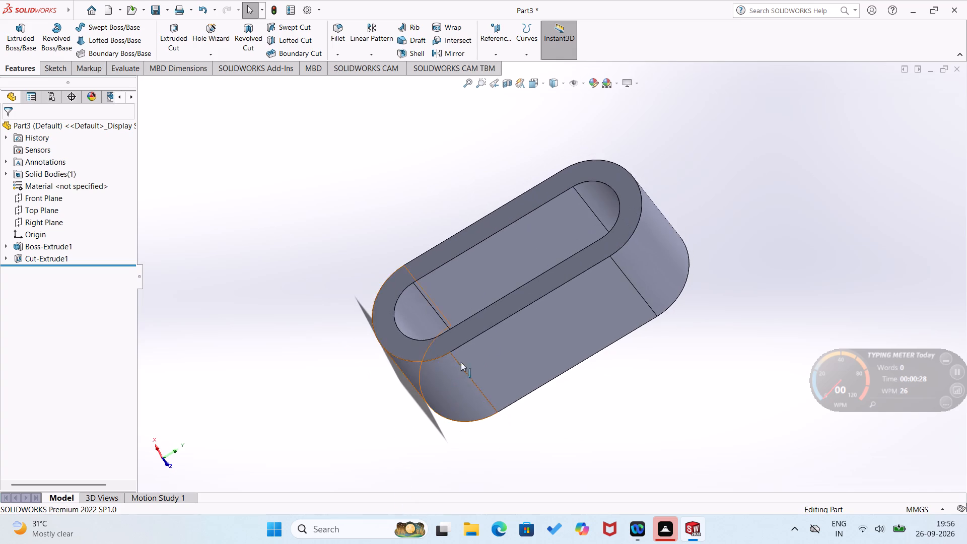
{"action": "right_click", "coordinate": [511, 300]}
{"action": "left_click", "coordinate": [541, 285]}
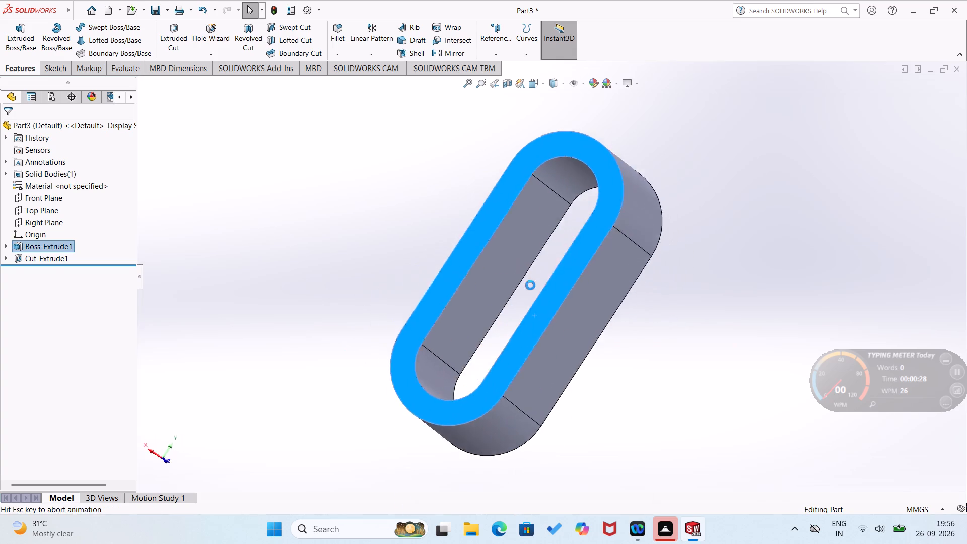
{"action": "right_click_drag", "start_coordinate": [378, 248], "coordinate": [243, 254]}
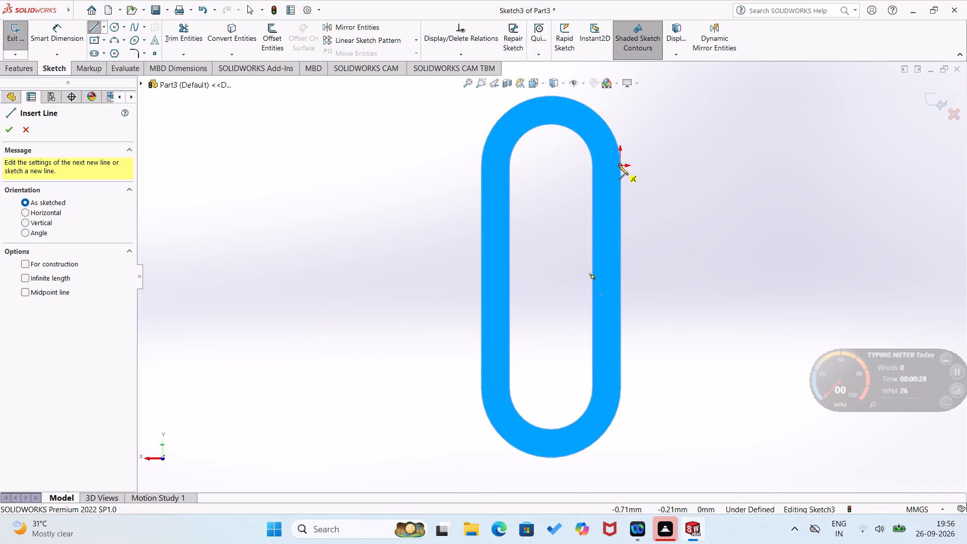
{"action": "left_click", "coordinate": [618, 165]}
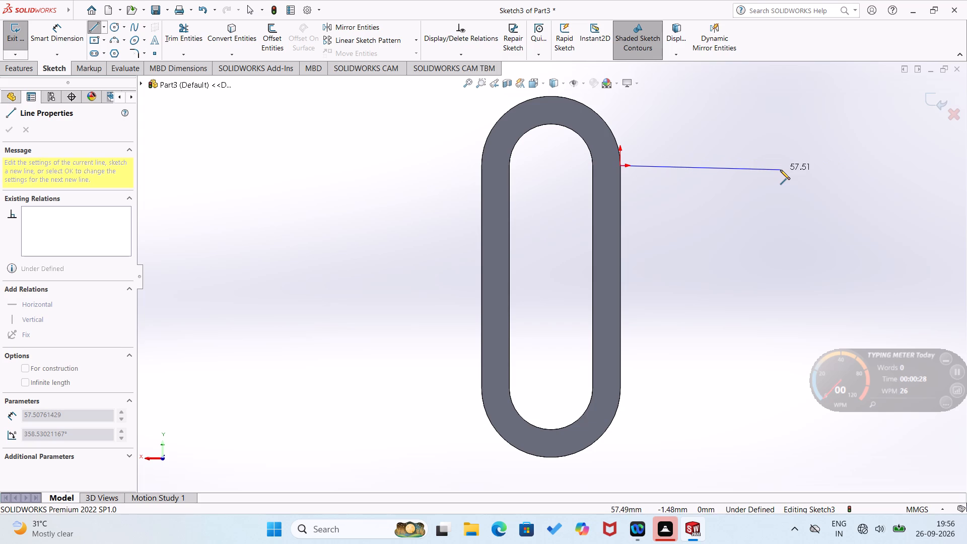
{"action": "left_click", "coordinate": [786, 164]}
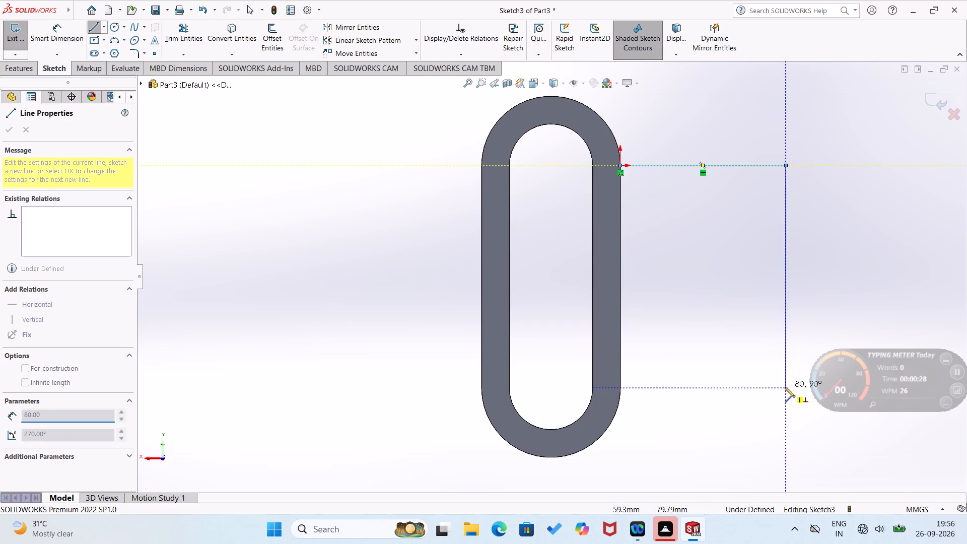
{"action": "left_click_drag", "start_coordinate": [785, 387], "coordinate": [781, 388]}
{"action": "left_click", "coordinate": [619, 389]}
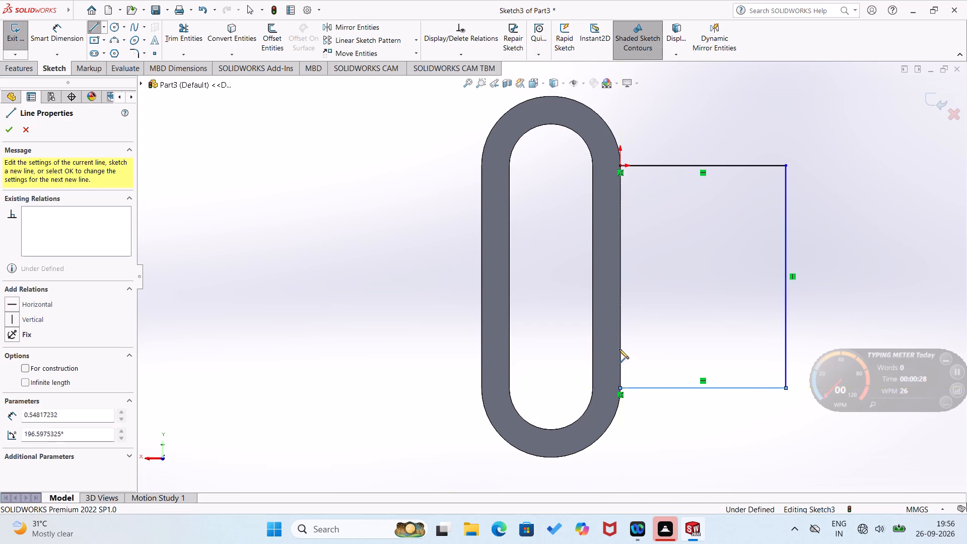
{"action": "left_click", "coordinate": [619, 166]}
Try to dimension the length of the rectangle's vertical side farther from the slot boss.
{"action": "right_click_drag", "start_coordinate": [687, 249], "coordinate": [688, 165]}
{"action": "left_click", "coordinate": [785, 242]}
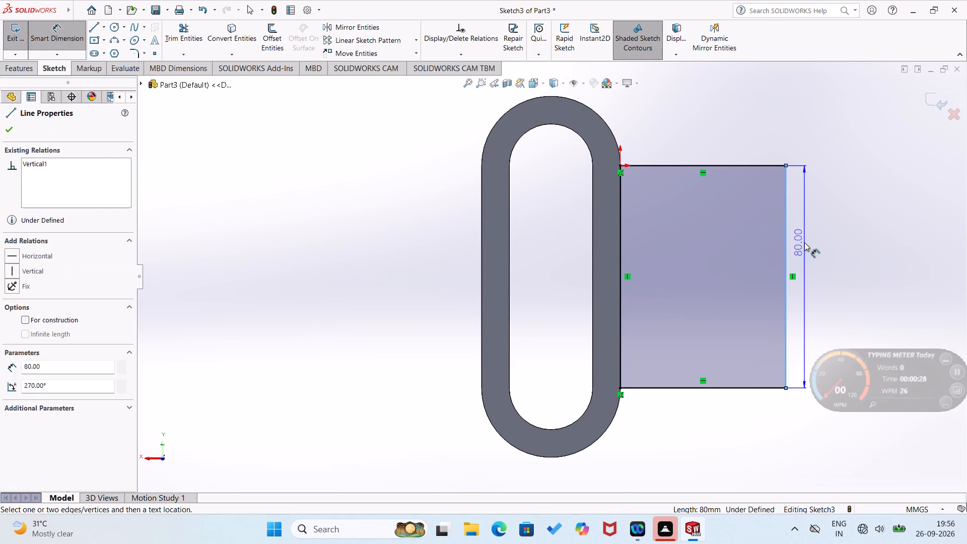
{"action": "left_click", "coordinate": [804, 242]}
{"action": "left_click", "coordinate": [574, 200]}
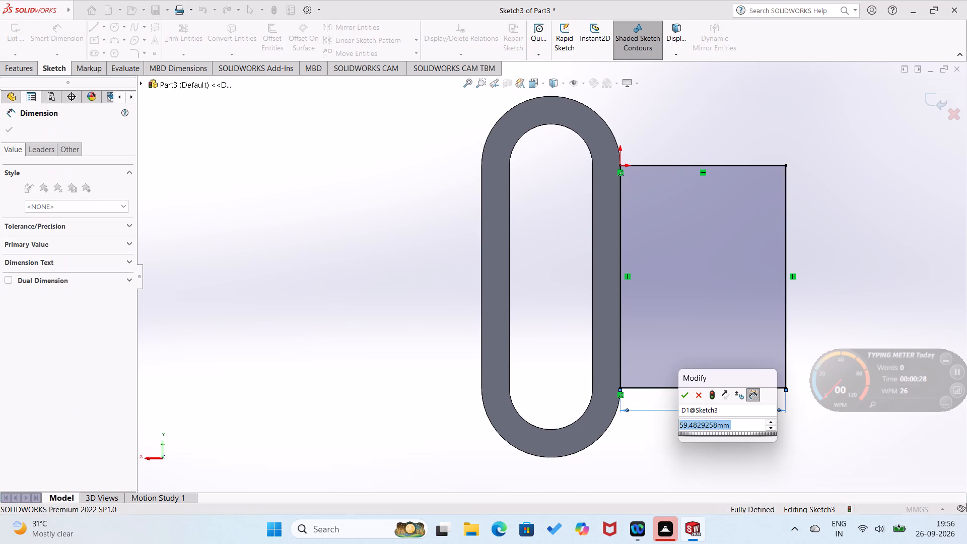
Set the dimension of the rectangle's lower horizontal side to 100 mm.
{"action": "type", "text": "10"}
{"action": "type", "text": "00"}
{"action": "key", "text": "BackSpace"}
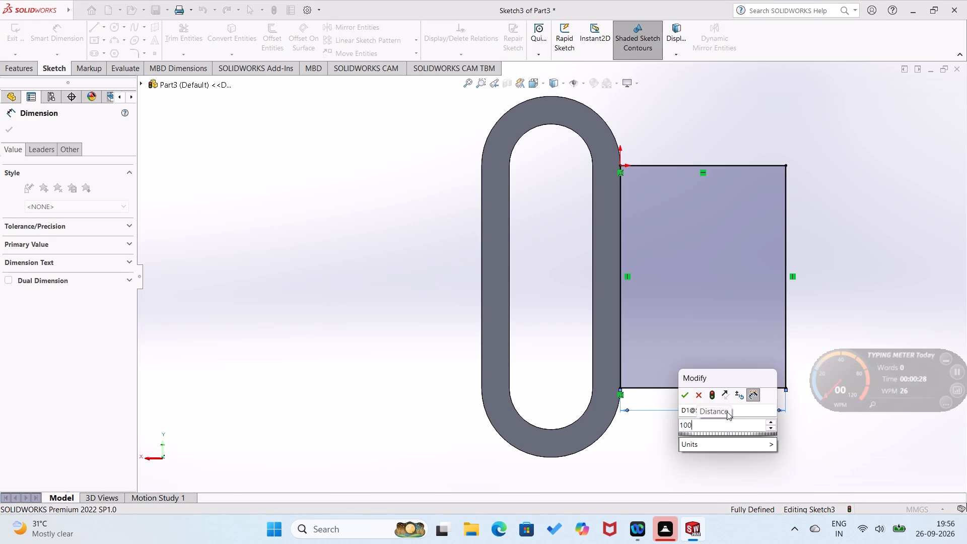
{"action": "key", "text": "plus"}
{"action": "key", "text": "BackSpace"}
{"action": "key", "text": "Return"}
{"action": "left_click", "coordinate": [719, 423]}
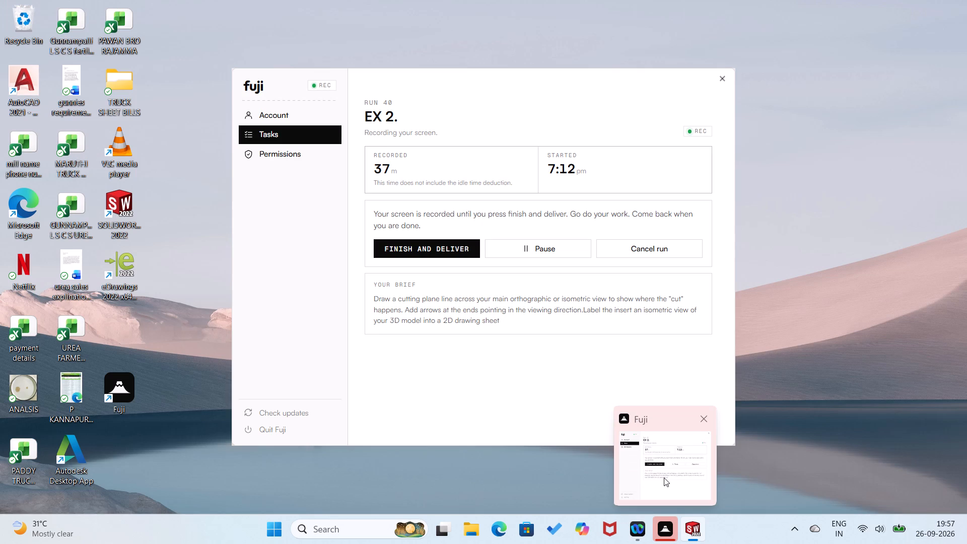
{"action": "left_click", "coordinate": [403, 363]}
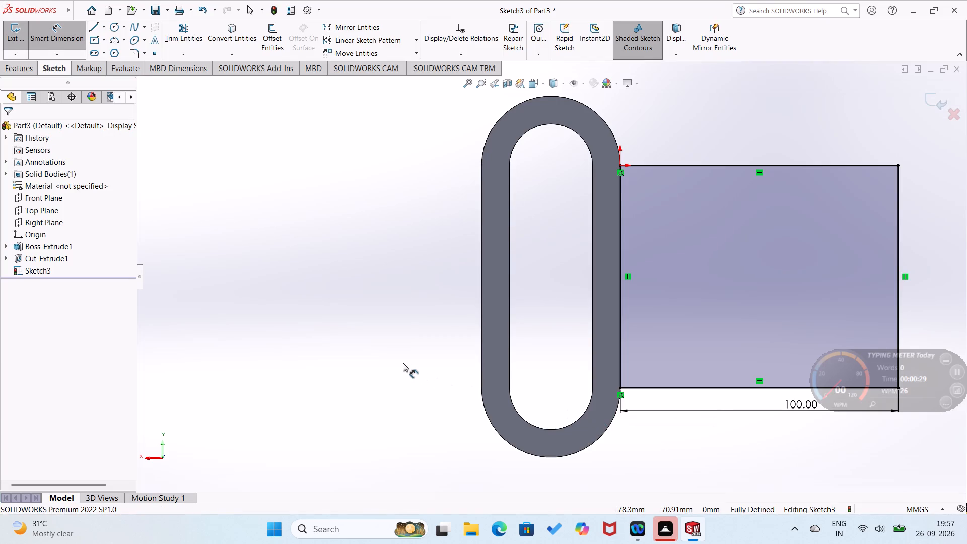
Extrude the rectangle as a Blind boss 40 mm deep, with the direction reversed to run alongside the slot boss and merged with it.
{"action": "middle_click_drag", "start_coordinate": [402, 362], "coordinate": [384, 376]}
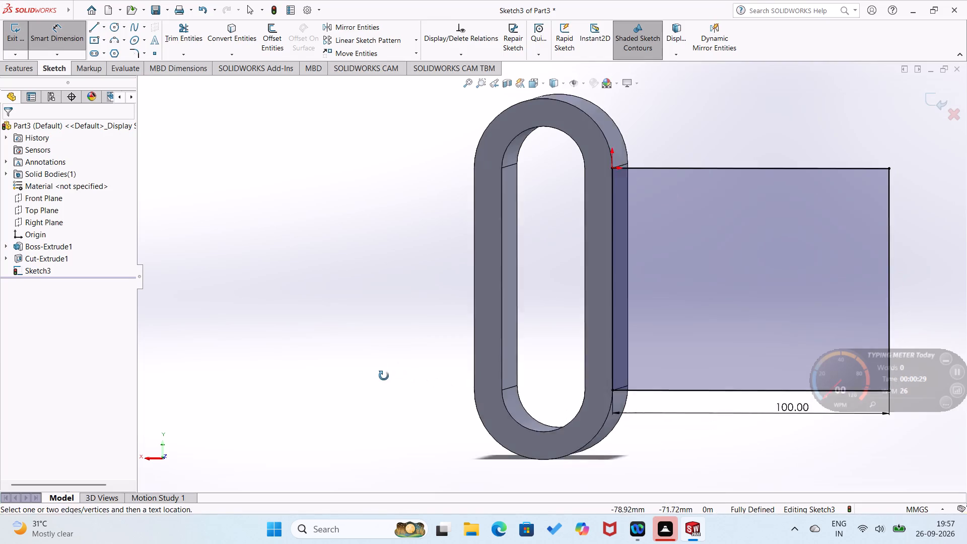
{"action": "middle_click_drag", "start_coordinate": [384, 376], "coordinate": [369, 388]}
{"action": "left_click", "coordinate": [23, 69]}
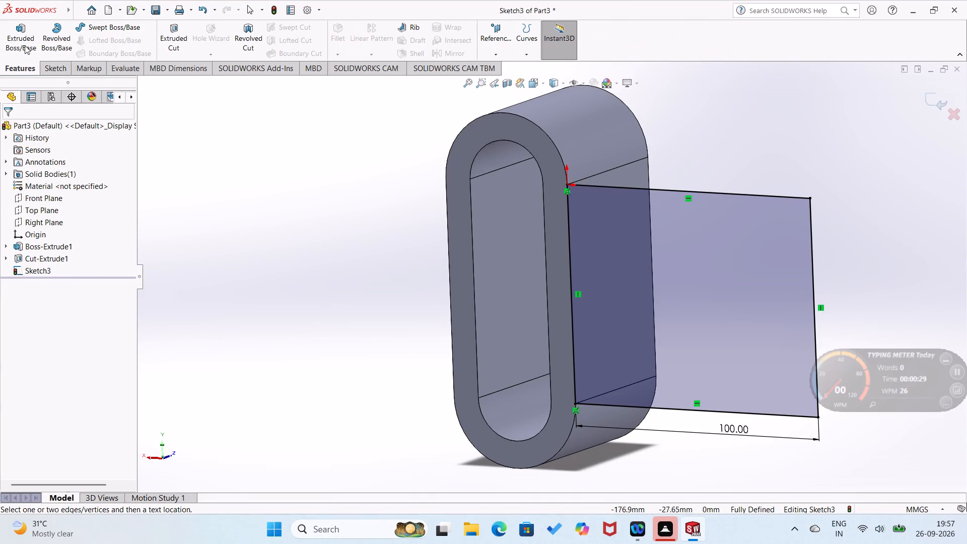
{"action": "left_click", "coordinate": [24, 44]}
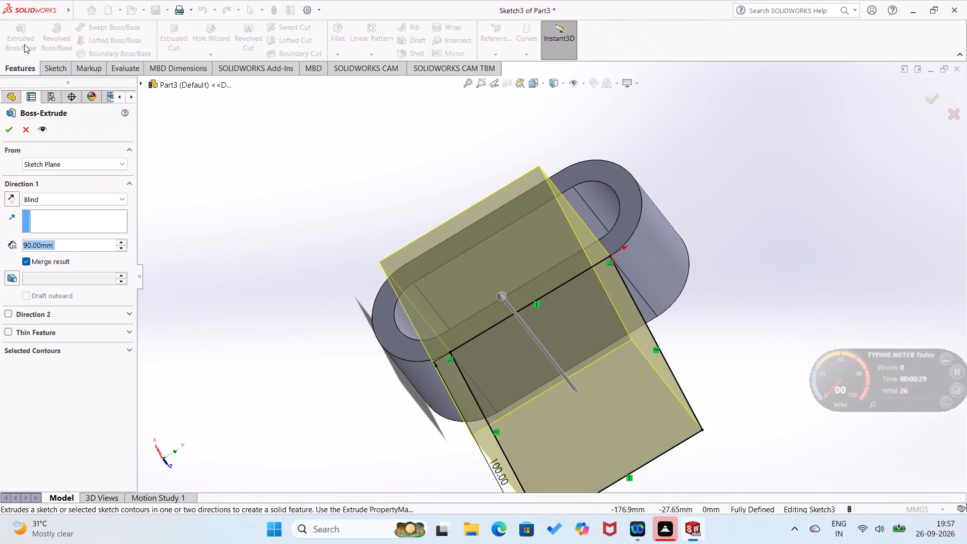
{"action": "left_click", "coordinate": [11, 197]}
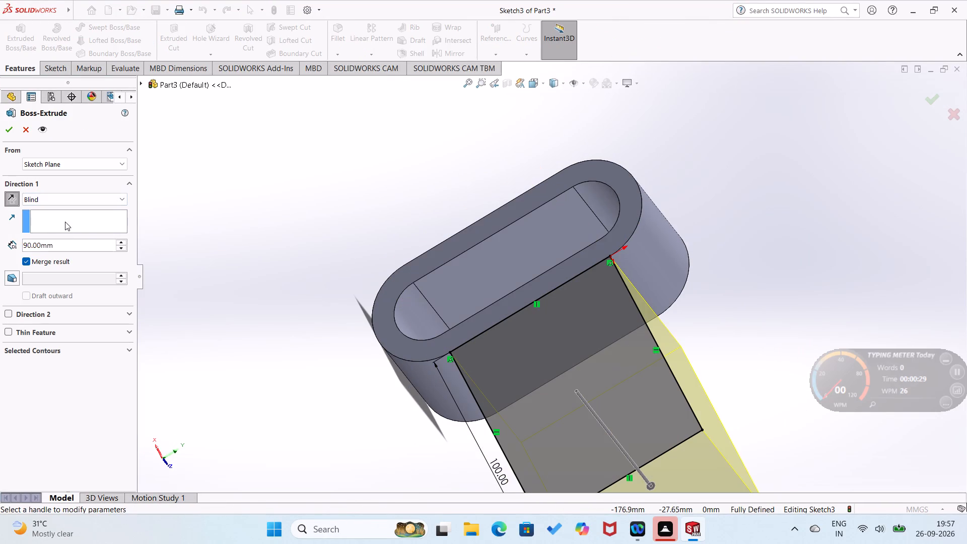
{"action": "triple_click", "coordinate": [119, 249]}
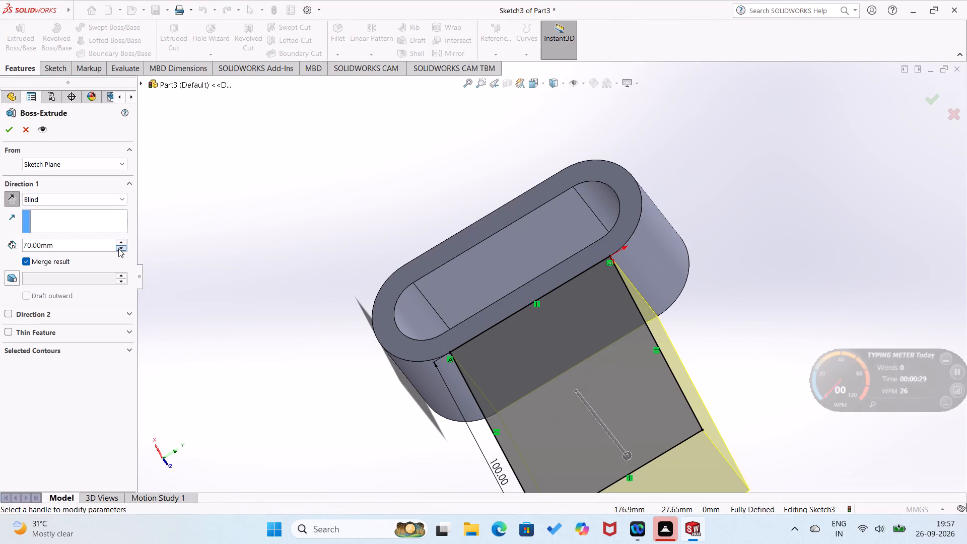
{"action": "left_click", "coordinate": [118, 248]}
{"action": "left_click", "coordinate": [118, 248]}
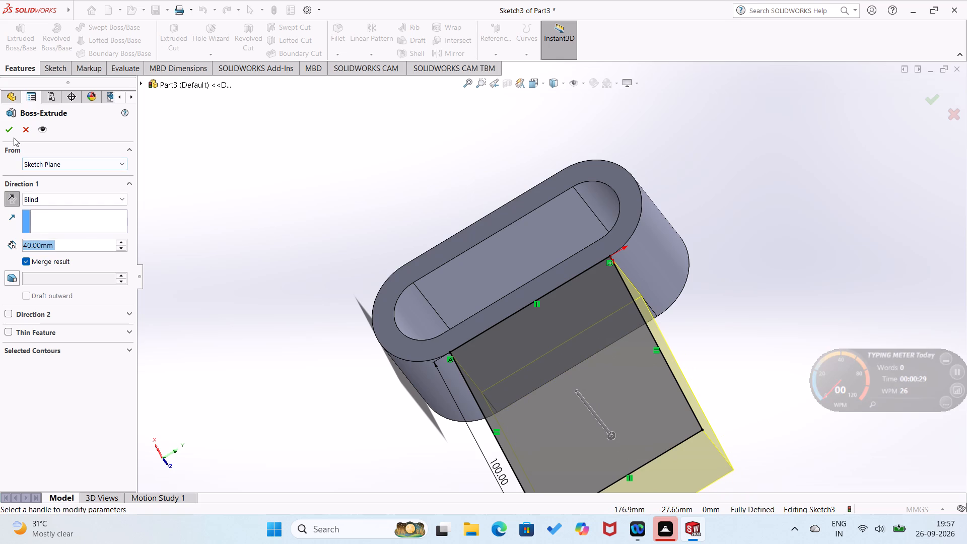
{"action": "left_click", "coordinate": [12, 134]}
{"action": "left_click", "coordinate": [232, 273]}
On the side block's outer end face, start a sketch with a horizontal line about 9 mm inward from the back edge and a vertical line about 9 mm upward.
{"action": "middle_click_drag", "start_coordinate": [235, 273], "coordinate": [168, 210]}
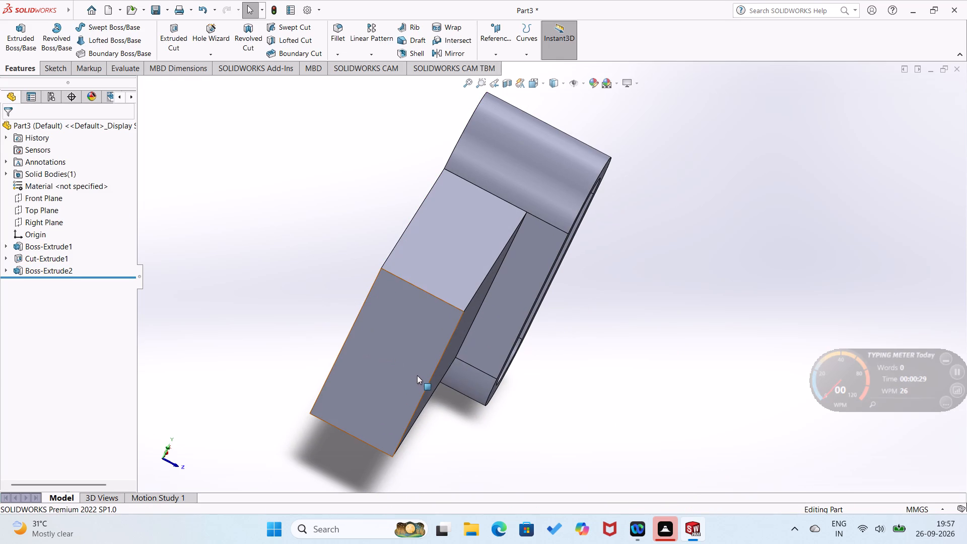
{"action": "right_click", "coordinate": [412, 375]}
{"action": "left_click", "coordinate": [436, 292]}
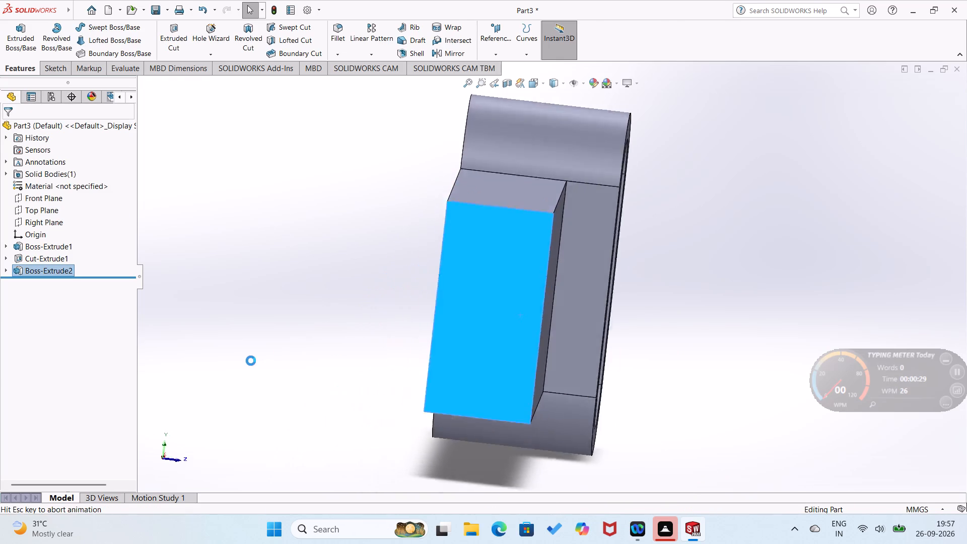
{"action": "left_click", "coordinate": [250, 361]}
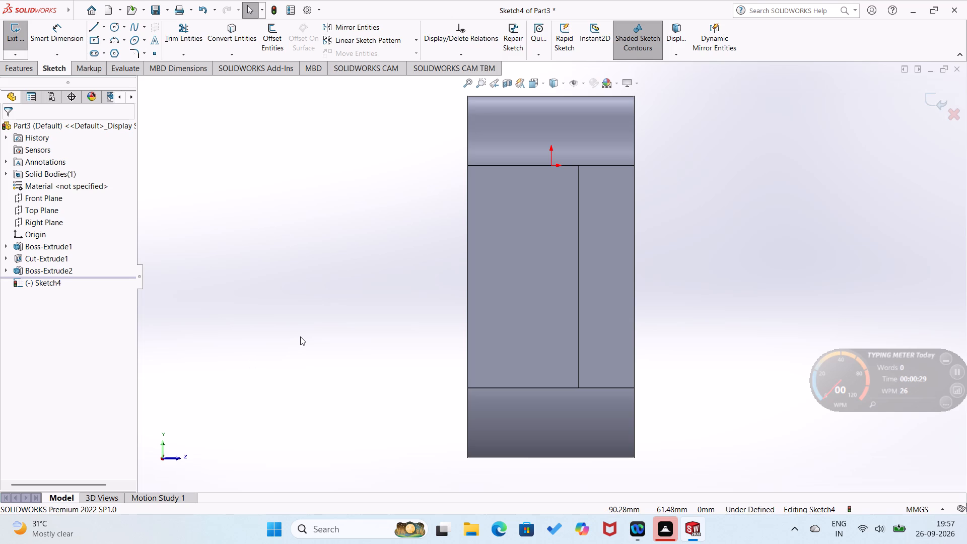
{"action": "right_click_drag", "start_coordinate": [351, 324], "coordinate": [271, 353]}
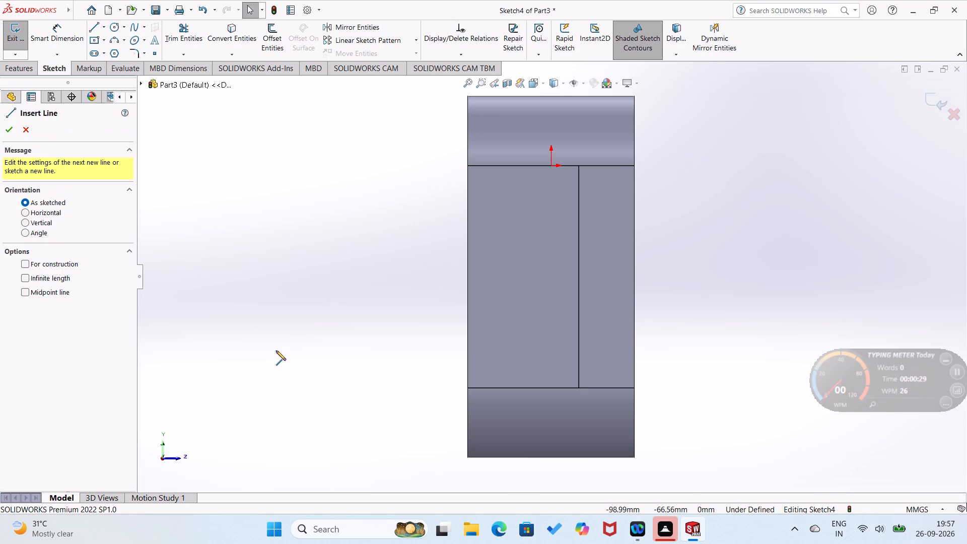
{"action": "left_click", "coordinate": [468, 221]}
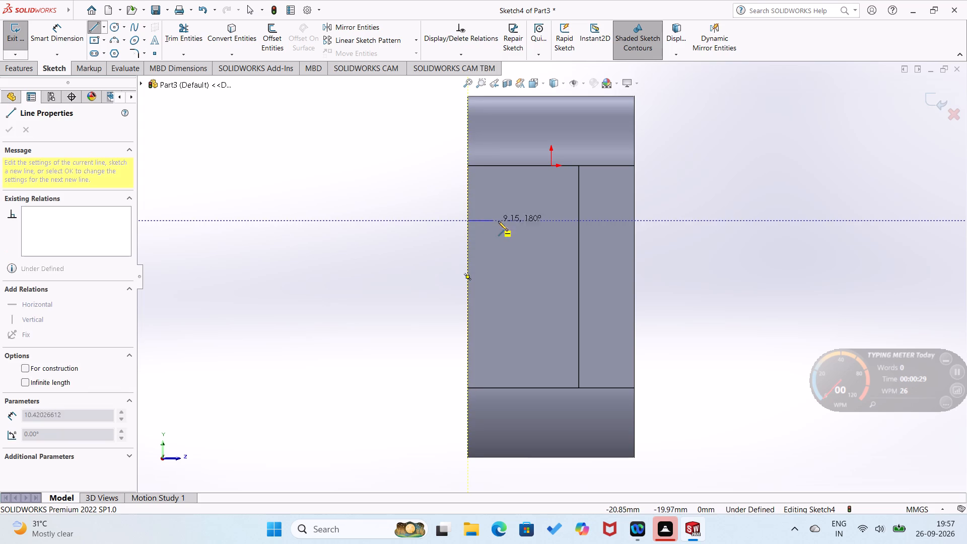
{"action": "left_click", "coordinate": [492, 221]}
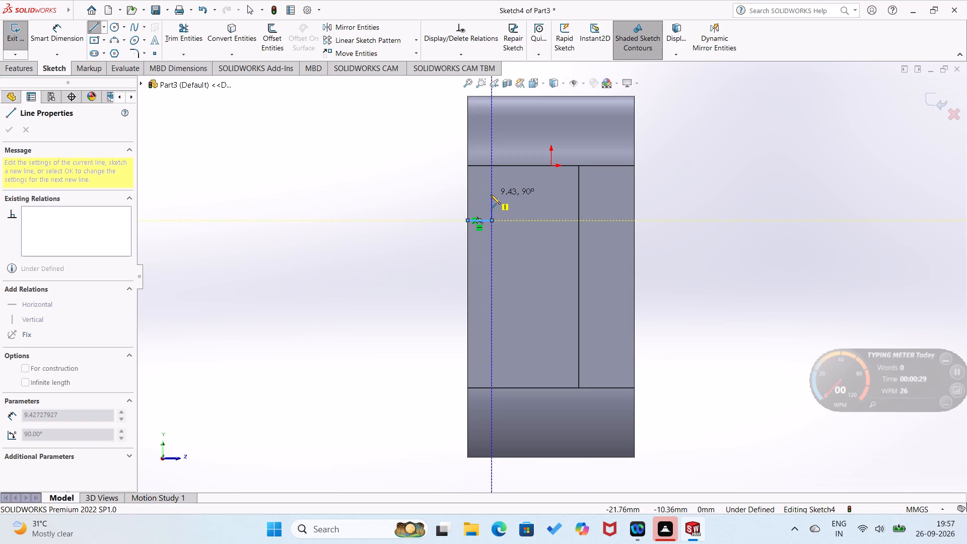
{"action": "left_click", "coordinate": [491, 194]}
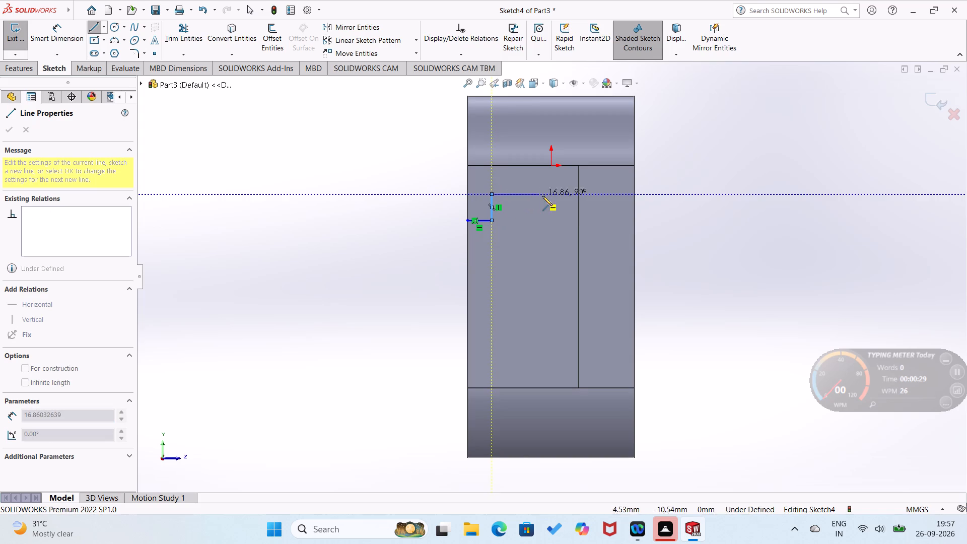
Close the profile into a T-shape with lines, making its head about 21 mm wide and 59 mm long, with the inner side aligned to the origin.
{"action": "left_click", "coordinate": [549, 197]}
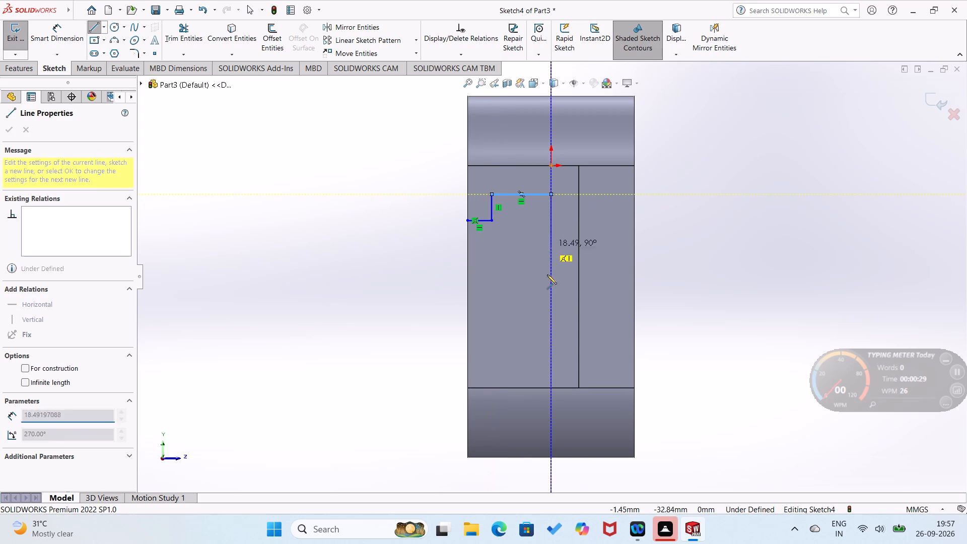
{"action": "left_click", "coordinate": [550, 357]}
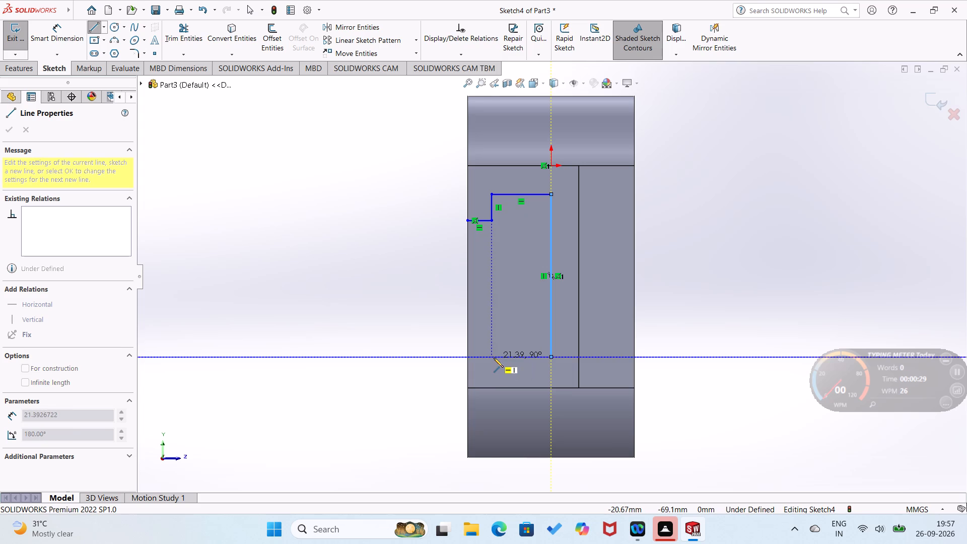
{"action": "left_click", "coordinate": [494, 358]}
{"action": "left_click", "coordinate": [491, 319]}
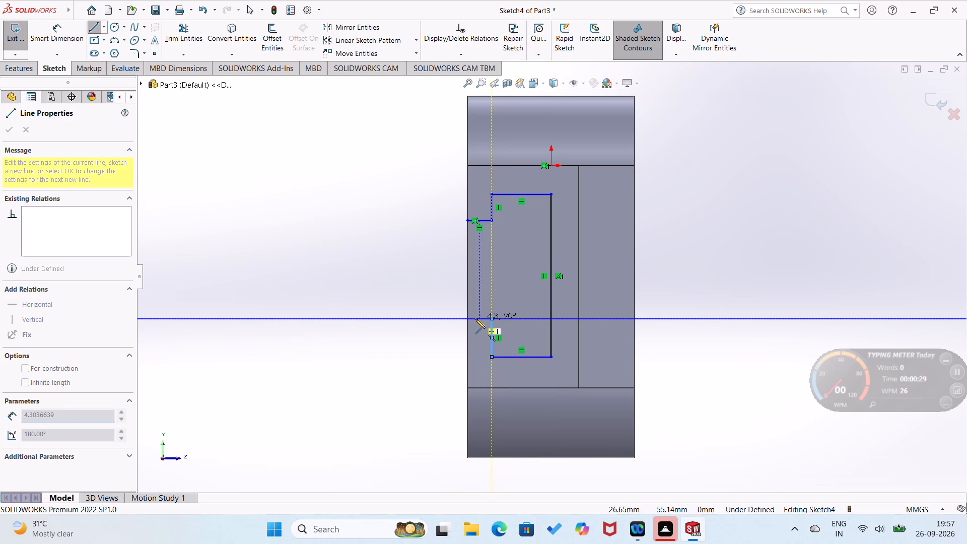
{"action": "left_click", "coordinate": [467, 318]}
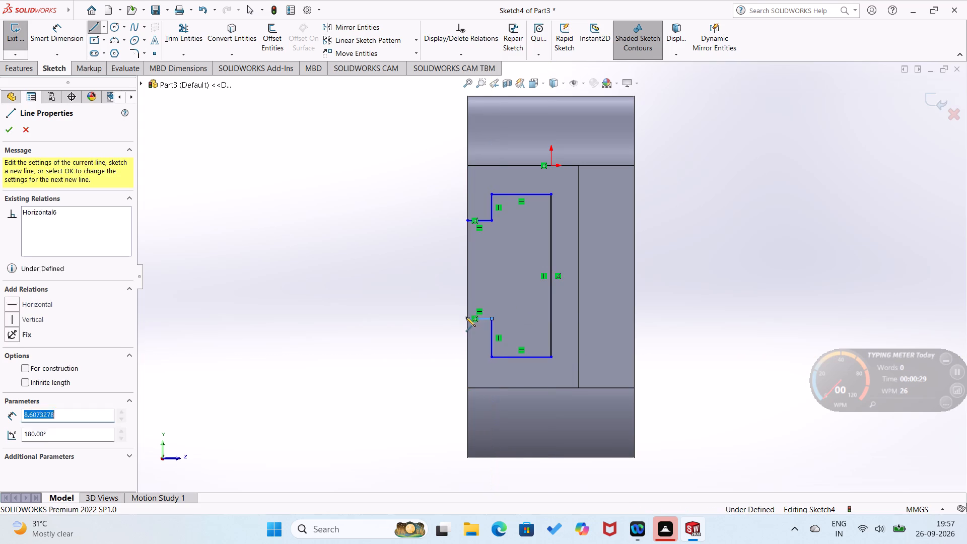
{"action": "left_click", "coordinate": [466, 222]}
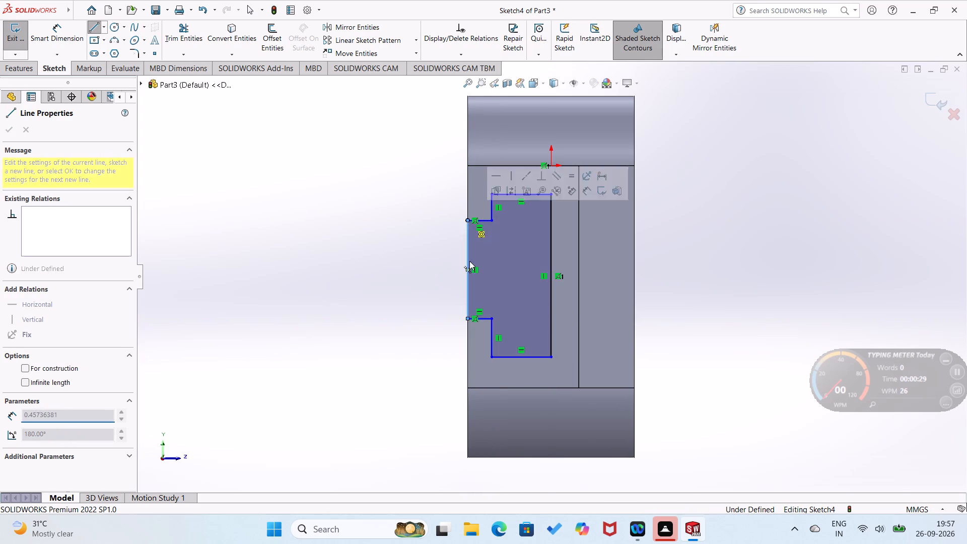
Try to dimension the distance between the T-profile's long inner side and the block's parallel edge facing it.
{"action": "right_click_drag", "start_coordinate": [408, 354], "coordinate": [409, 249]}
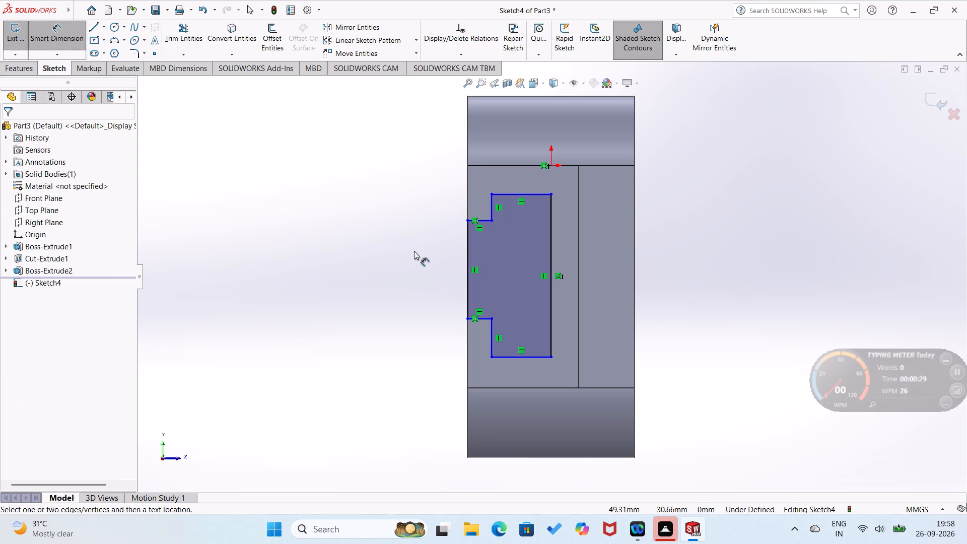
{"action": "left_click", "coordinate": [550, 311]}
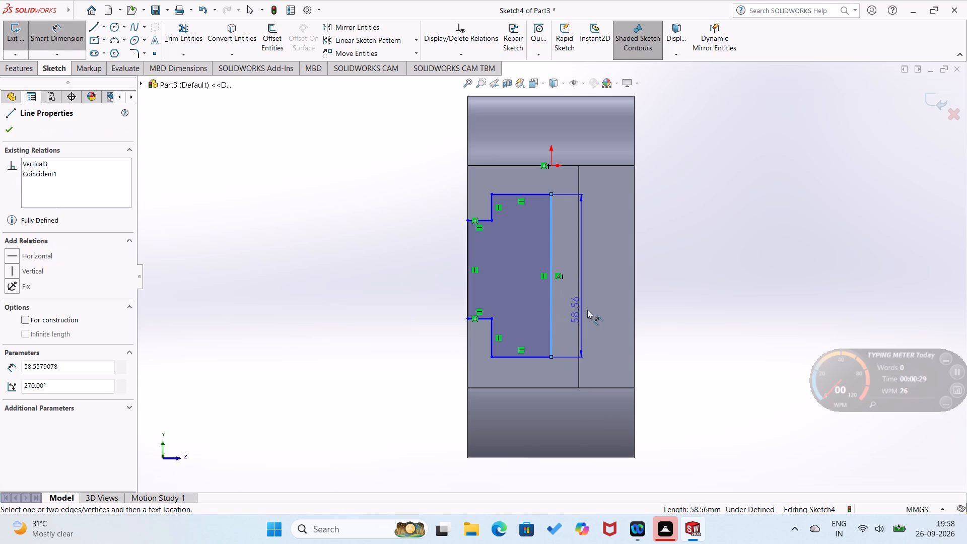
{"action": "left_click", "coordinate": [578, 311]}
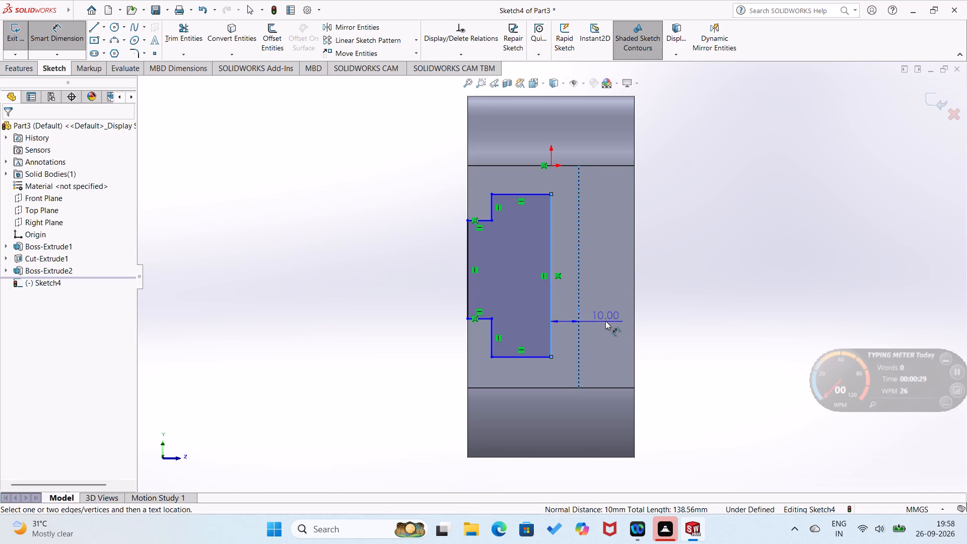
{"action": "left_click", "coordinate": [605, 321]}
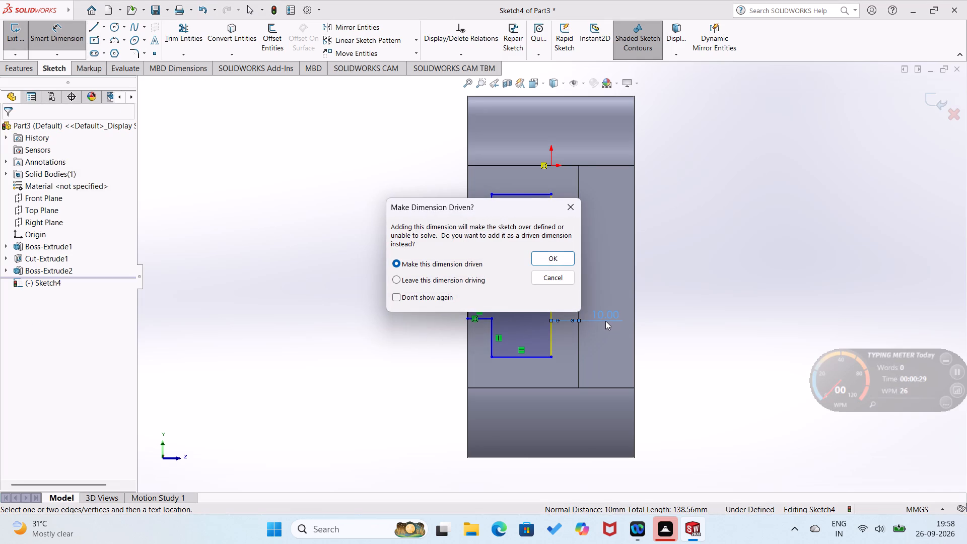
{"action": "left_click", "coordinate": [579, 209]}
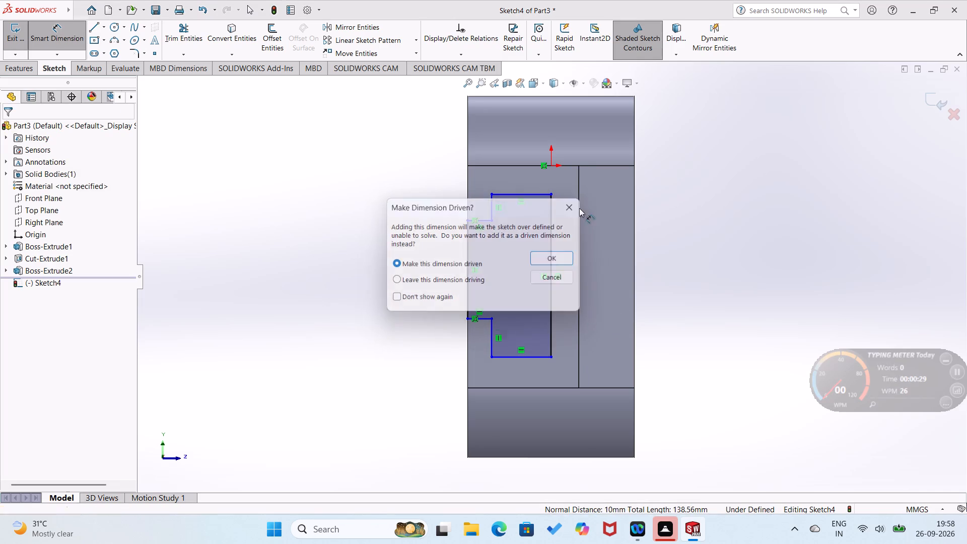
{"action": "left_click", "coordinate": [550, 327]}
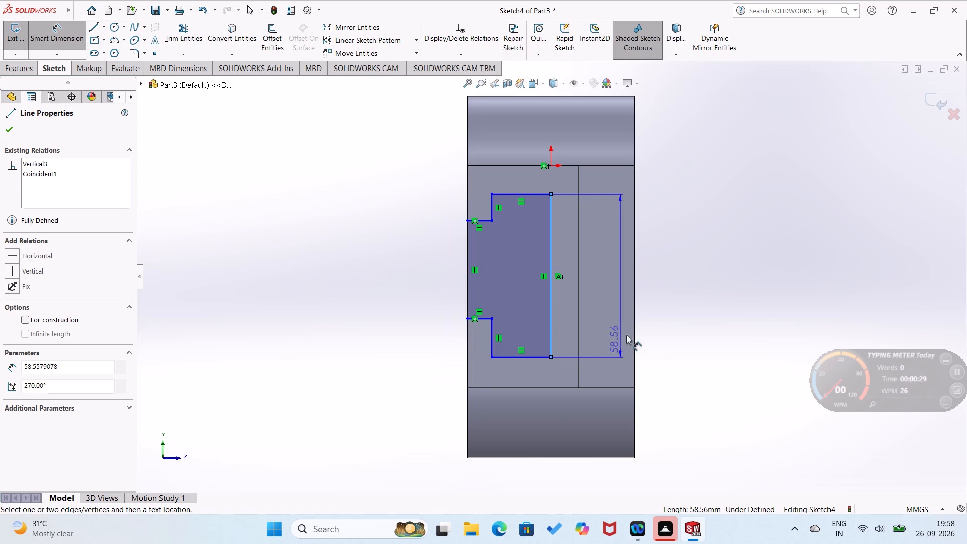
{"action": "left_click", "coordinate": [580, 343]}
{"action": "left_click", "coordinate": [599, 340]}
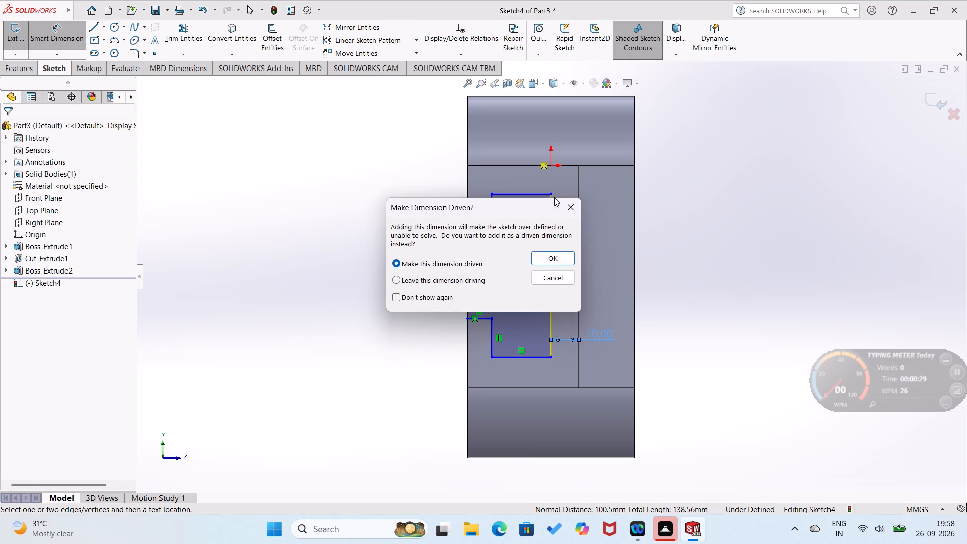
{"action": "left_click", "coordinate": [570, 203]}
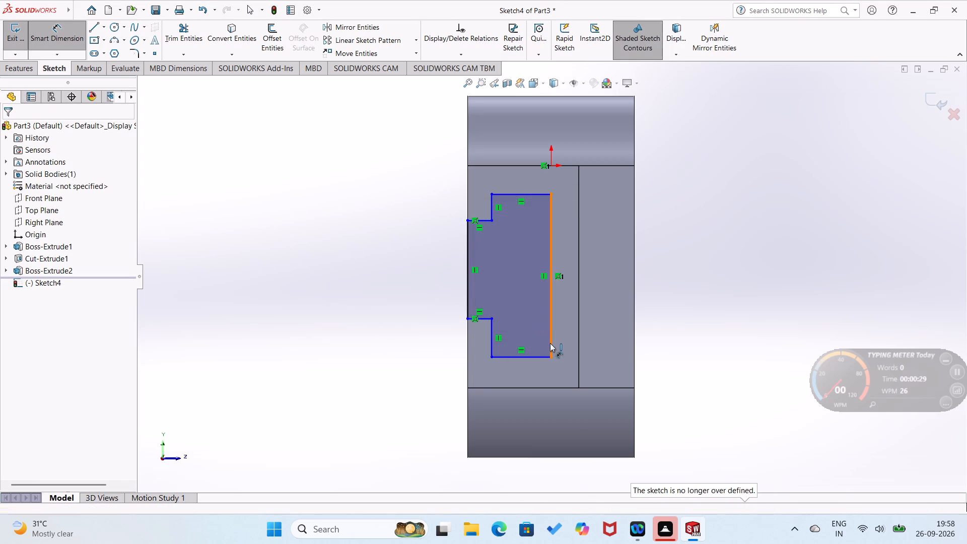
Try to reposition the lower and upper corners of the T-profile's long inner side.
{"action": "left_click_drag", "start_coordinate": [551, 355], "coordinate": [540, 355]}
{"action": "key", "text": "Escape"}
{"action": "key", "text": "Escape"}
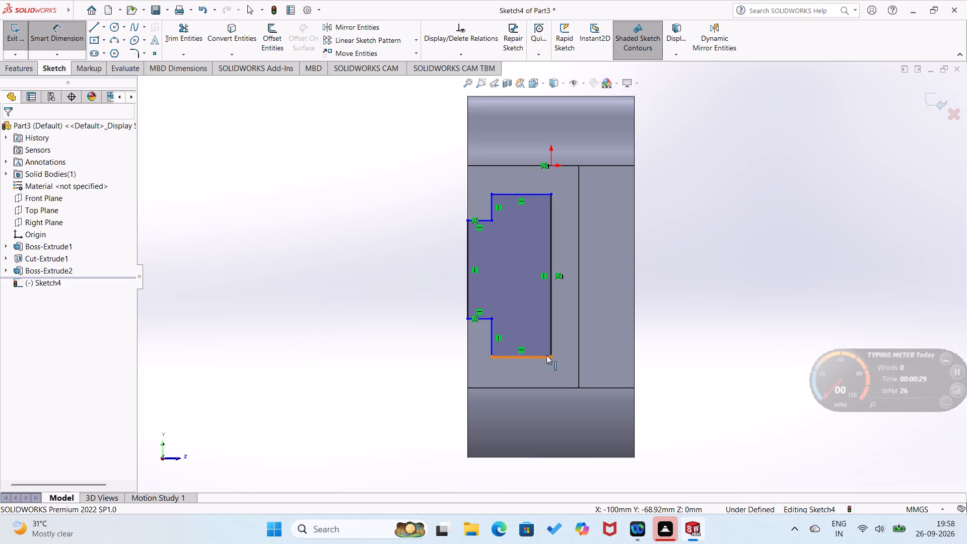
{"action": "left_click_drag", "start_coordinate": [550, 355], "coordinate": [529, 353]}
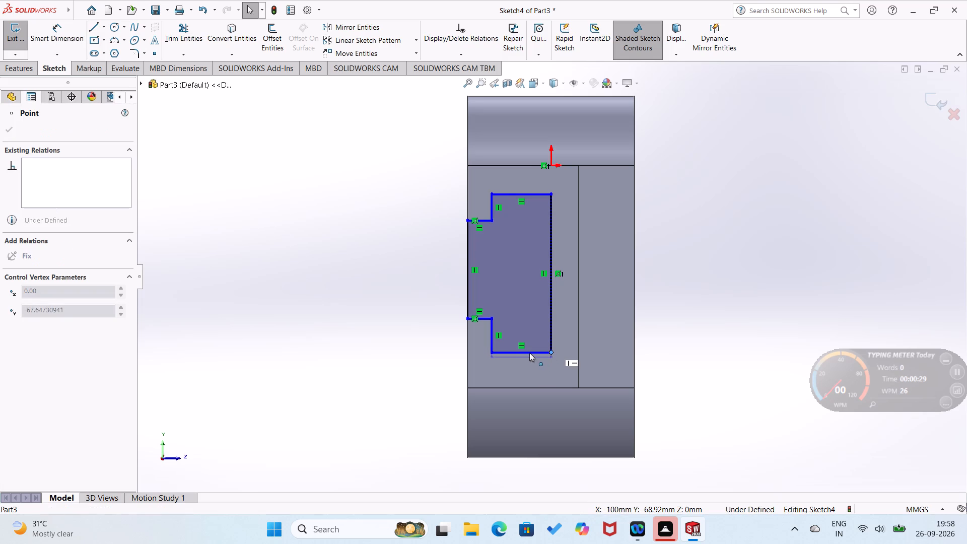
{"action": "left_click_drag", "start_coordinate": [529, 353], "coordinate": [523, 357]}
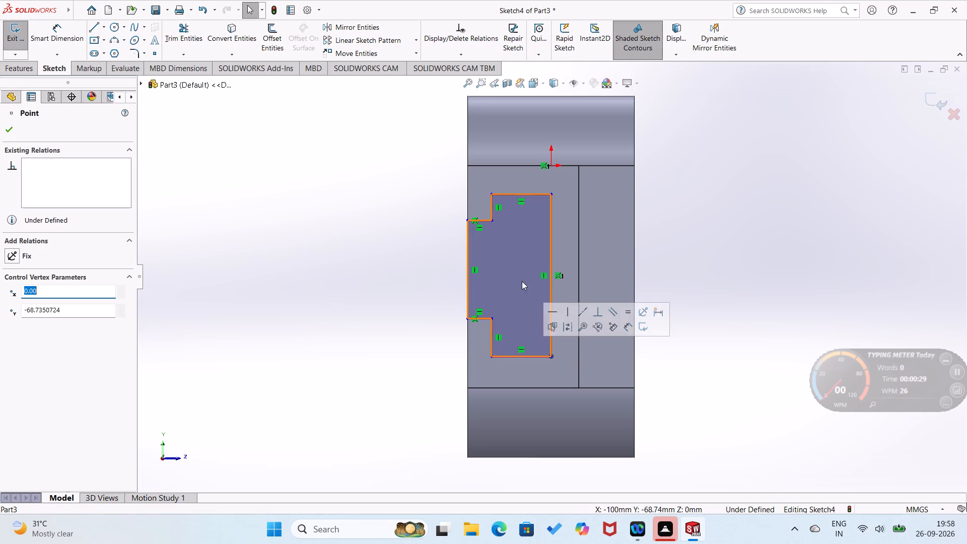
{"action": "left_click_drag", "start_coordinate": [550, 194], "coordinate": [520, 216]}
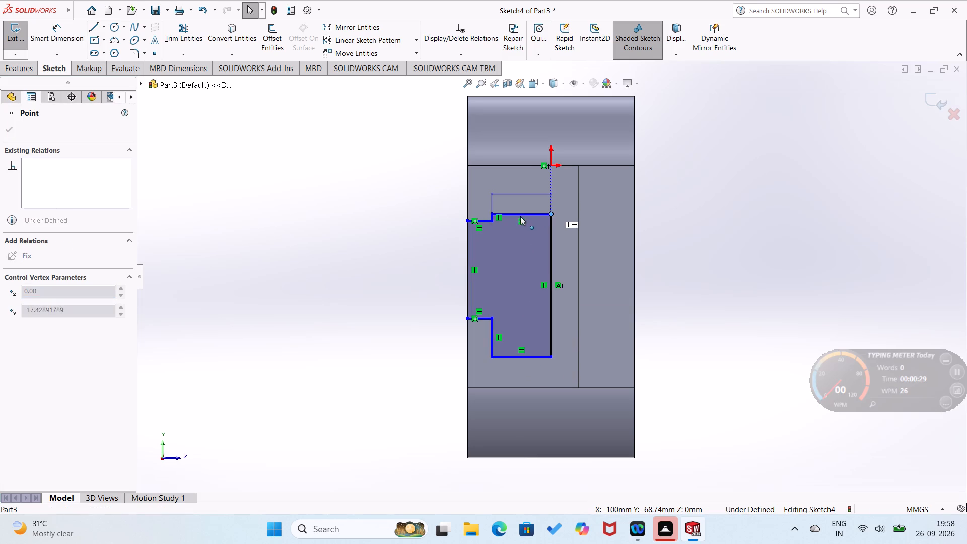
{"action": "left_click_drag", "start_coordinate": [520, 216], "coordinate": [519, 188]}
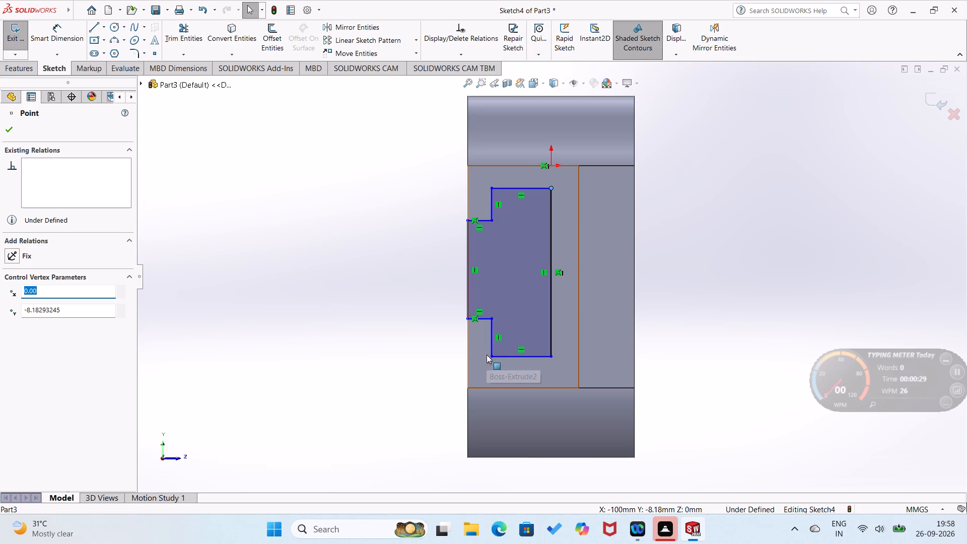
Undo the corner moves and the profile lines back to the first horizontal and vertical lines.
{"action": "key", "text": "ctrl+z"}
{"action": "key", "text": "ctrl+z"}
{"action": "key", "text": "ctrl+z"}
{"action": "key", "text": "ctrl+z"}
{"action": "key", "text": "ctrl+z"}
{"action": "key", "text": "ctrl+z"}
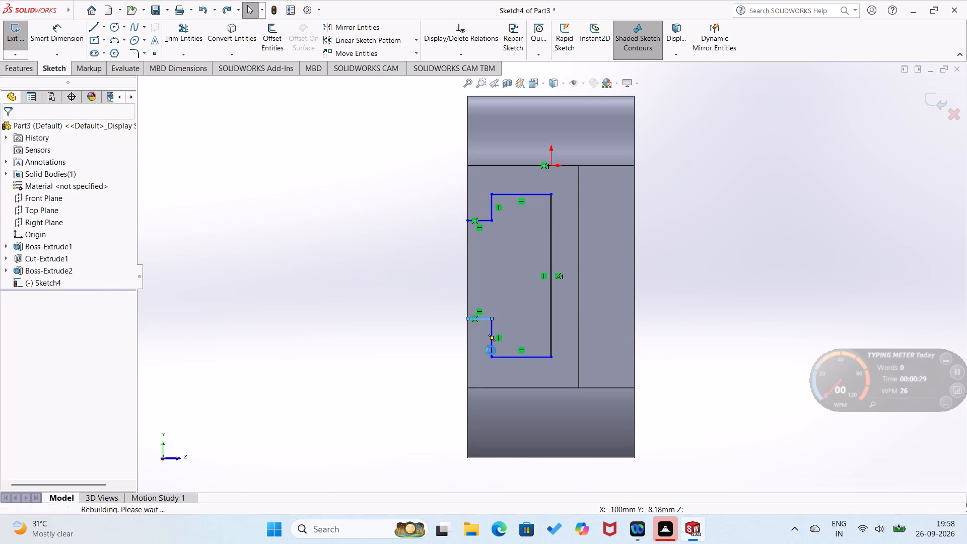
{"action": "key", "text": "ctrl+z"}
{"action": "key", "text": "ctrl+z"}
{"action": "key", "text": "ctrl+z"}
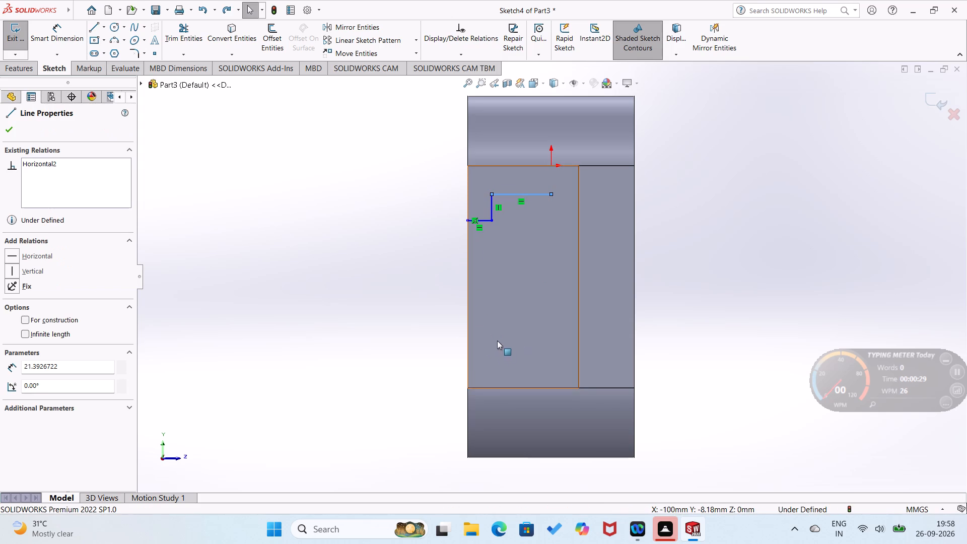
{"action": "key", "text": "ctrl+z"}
Complete the closed T-profile with lines, its head about 14 mm wide and 51 mm long, and its open end about 28 mm along the block's back edge.
{"action": "right_click_drag", "start_coordinate": [394, 291], "coordinate": [307, 304]}
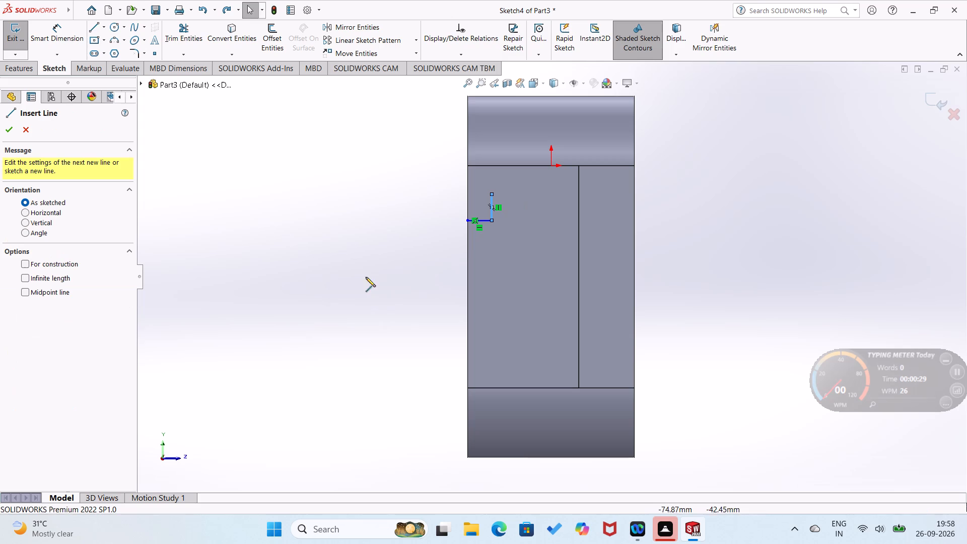
{"action": "left_click", "coordinate": [491, 193]}
{"action": "left_click", "coordinate": [530, 193]}
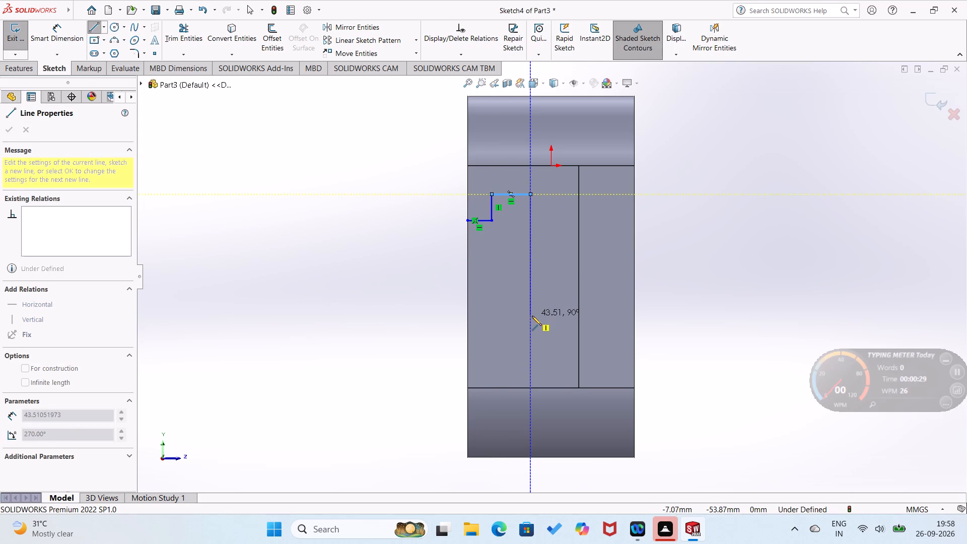
{"action": "left_click", "coordinate": [529, 336]}
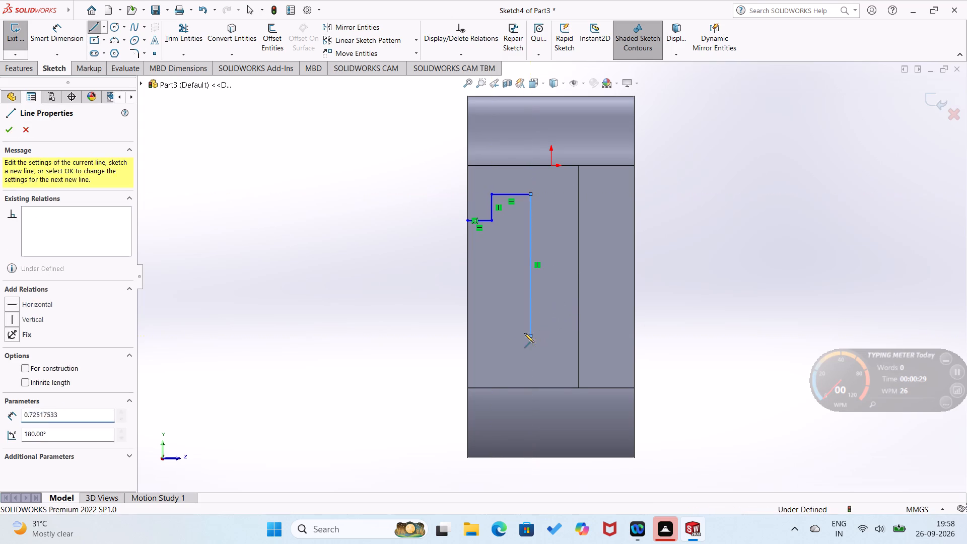
{"action": "left_click", "coordinate": [492, 337]}
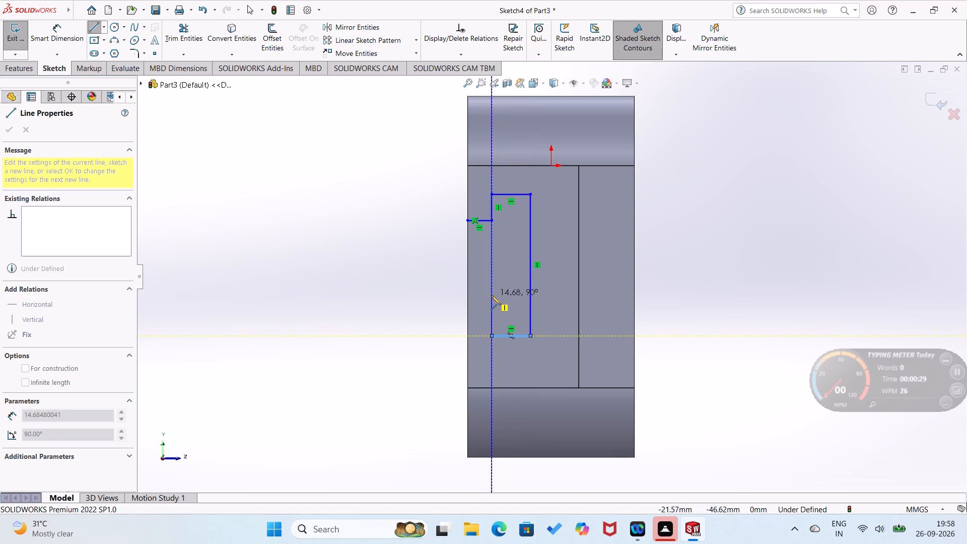
{"action": "left_click", "coordinate": [491, 298]}
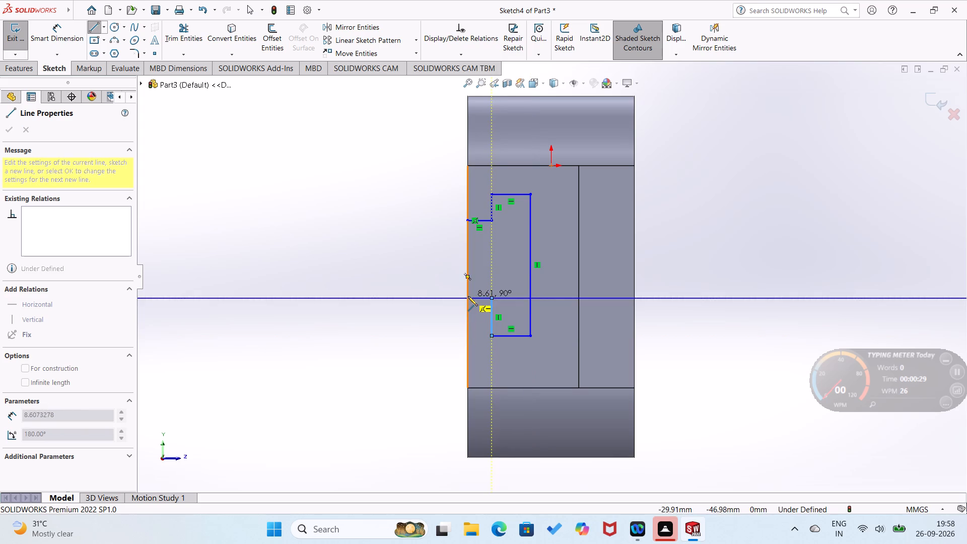
{"action": "left_click", "coordinate": [468, 296]}
{"action": "left_click", "coordinate": [467, 220]}
Dimension the T-profile's long inner side 12 mm from the block's parallel edge facing it.
{"action": "right_click_drag", "start_coordinate": [411, 321], "coordinate": [415, 229]}
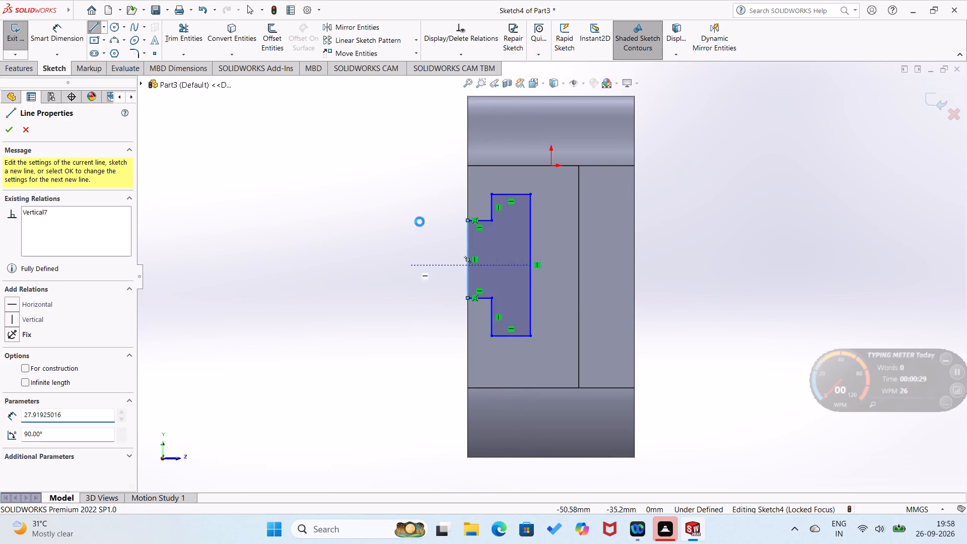
{"action": "left_click", "coordinate": [531, 300]}
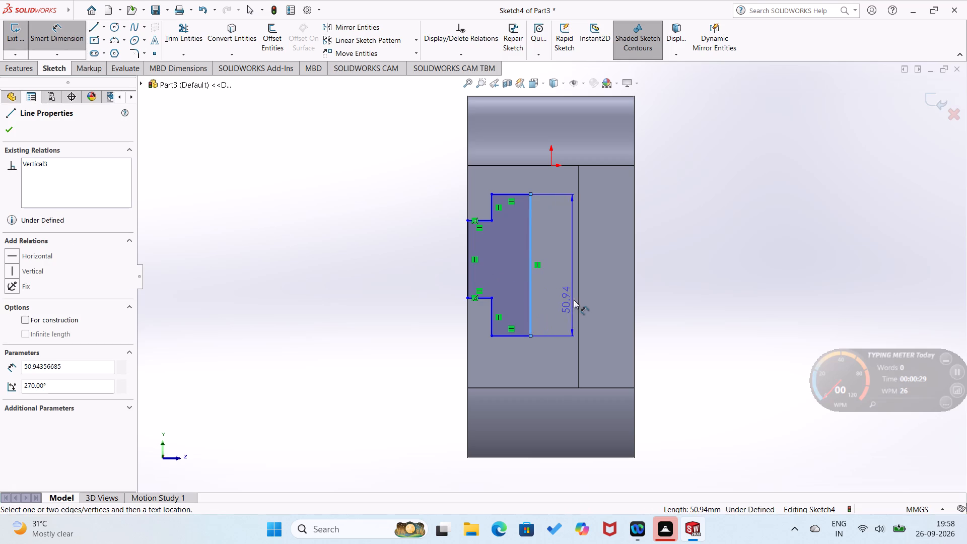
{"action": "left_click", "coordinate": [578, 300]}
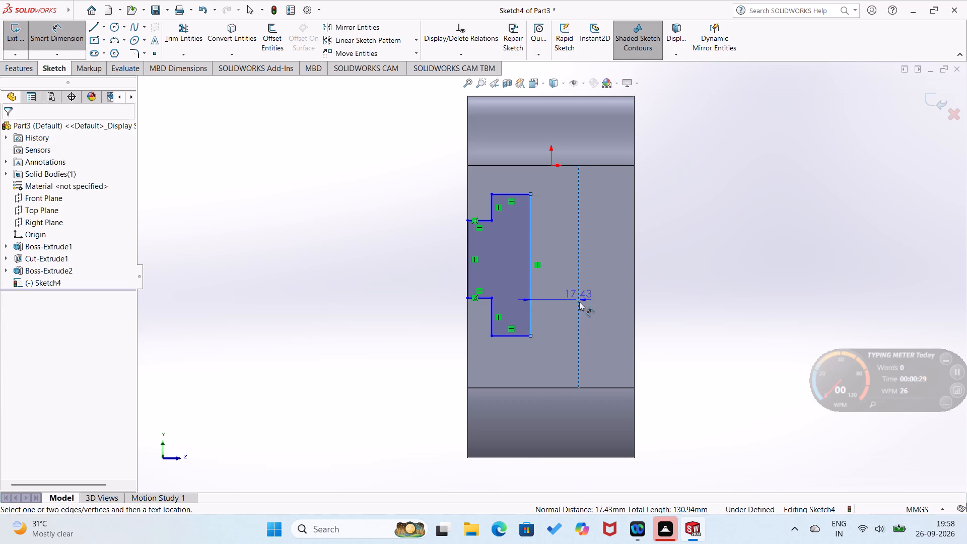
{"action": "left_click", "coordinate": [595, 312]}
{"action": "key", "text": "1"}
{"action": "key", "text": "2"}
{"action": "key", "text": "Return"}
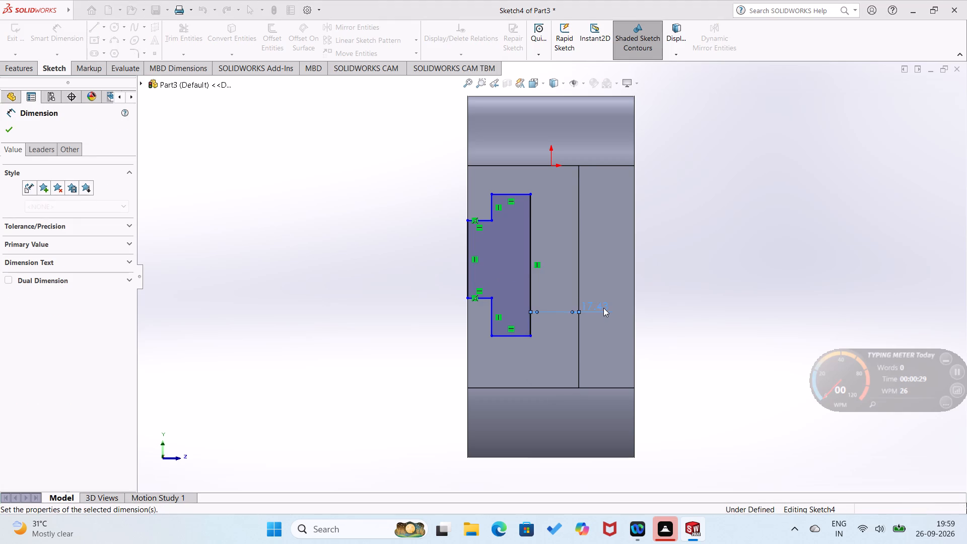
{"action": "left_click", "coordinate": [401, 401]}
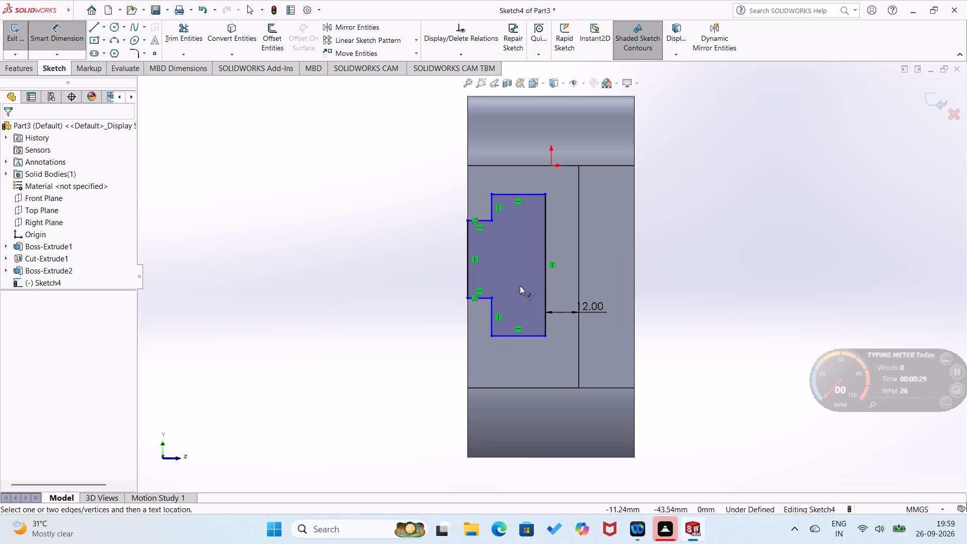
Dimension the lower horizontal line of the T-profile's stem to 12 mm.
{"action": "left_click", "coordinate": [486, 297]}
{"action": "left_click", "coordinate": [476, 314]}
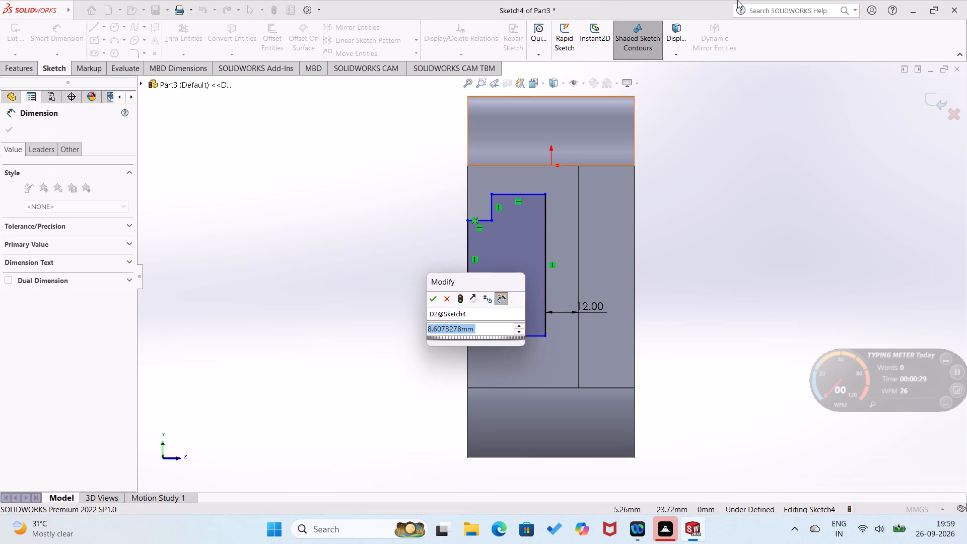
{"action": "type", "text": "12"}
{"action": "key", "text": "Return"}
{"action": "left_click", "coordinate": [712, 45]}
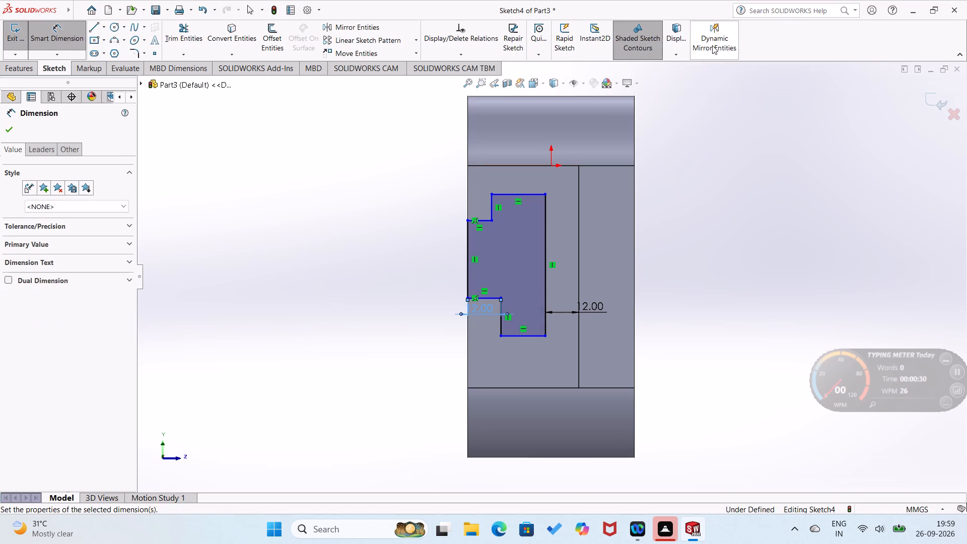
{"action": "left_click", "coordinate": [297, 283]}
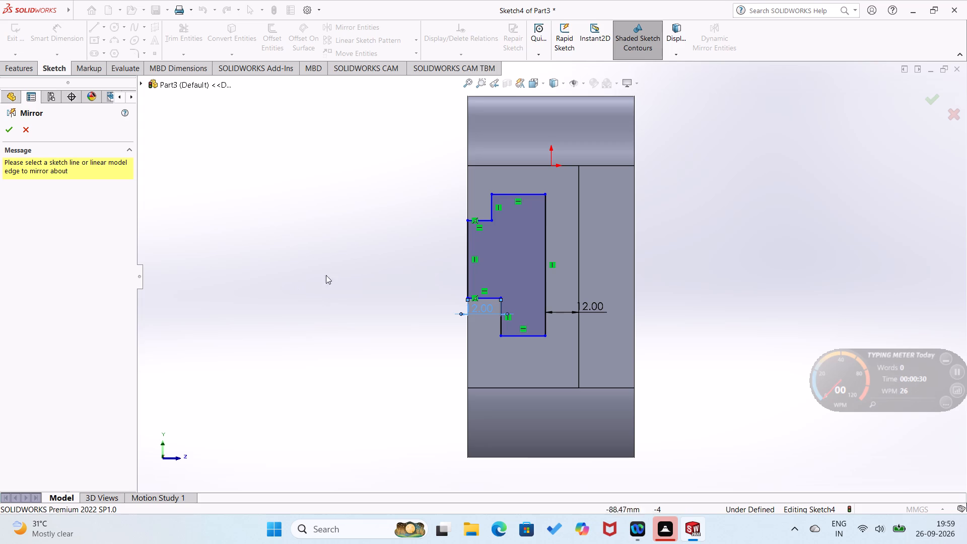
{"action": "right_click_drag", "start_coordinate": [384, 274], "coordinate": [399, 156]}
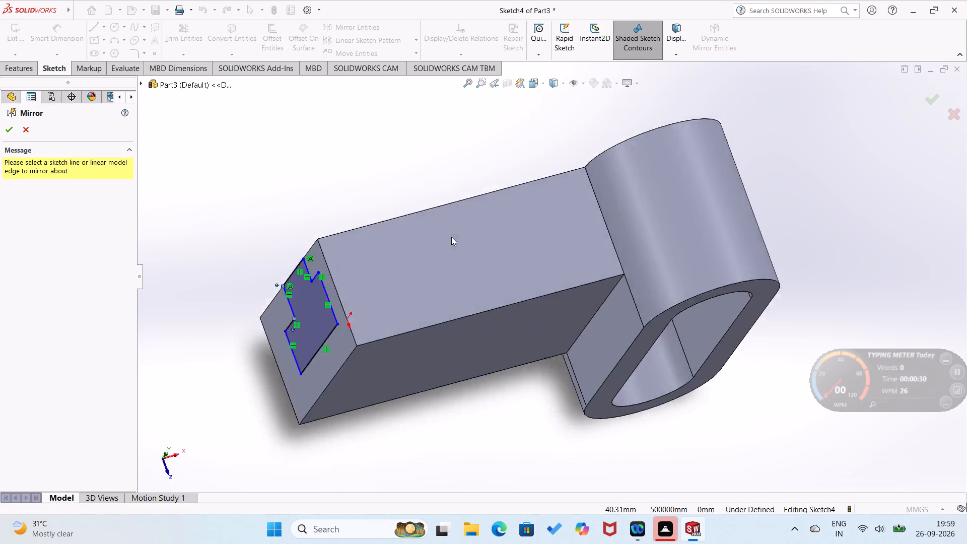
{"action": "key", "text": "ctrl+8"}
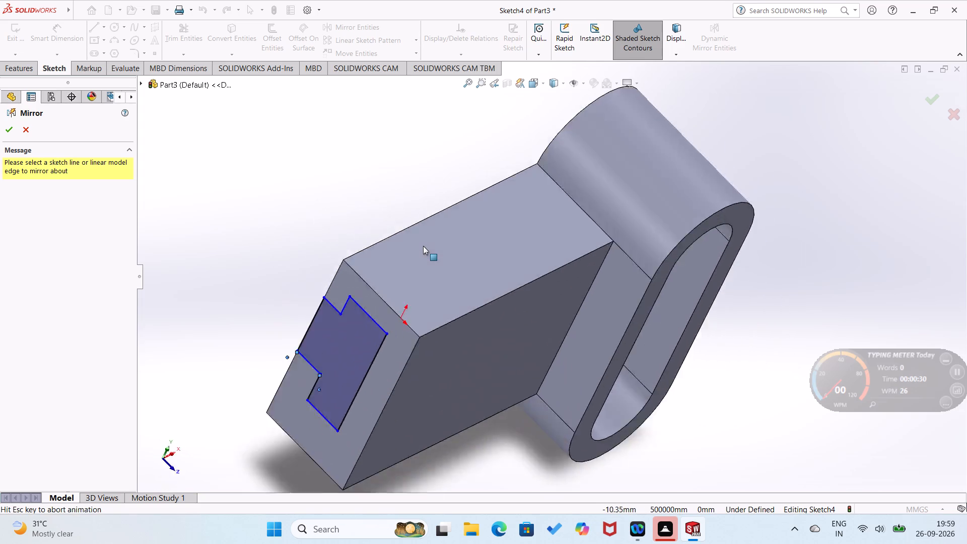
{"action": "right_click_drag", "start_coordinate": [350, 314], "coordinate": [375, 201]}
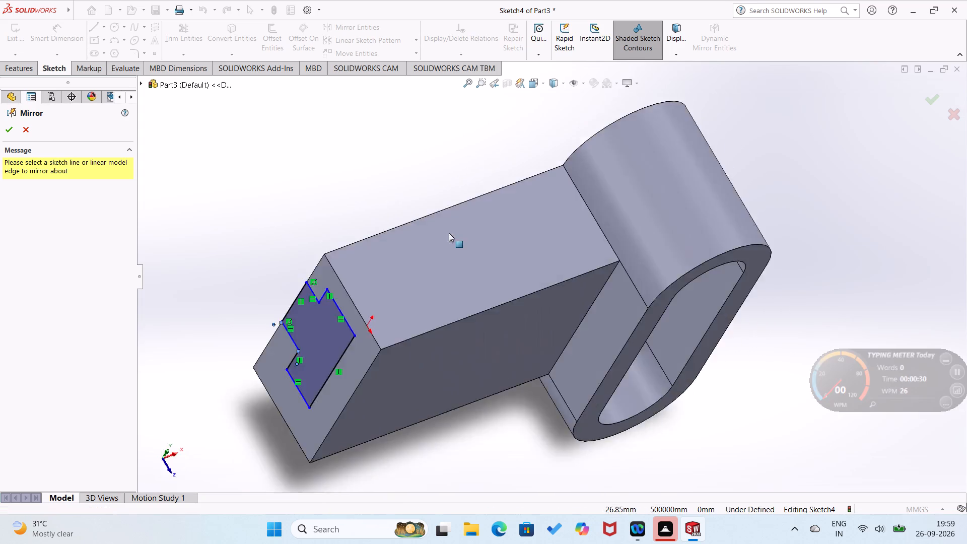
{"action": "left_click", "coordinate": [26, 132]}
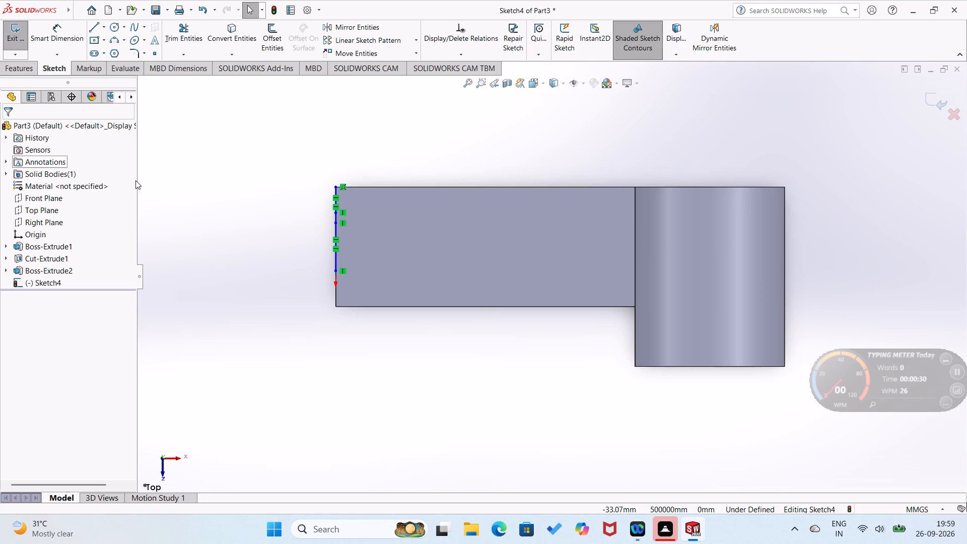
Dimension the upper horizontal line of the T-profile's stem to 12 mm.
{"action": "key", "text": "ctrl+8"}
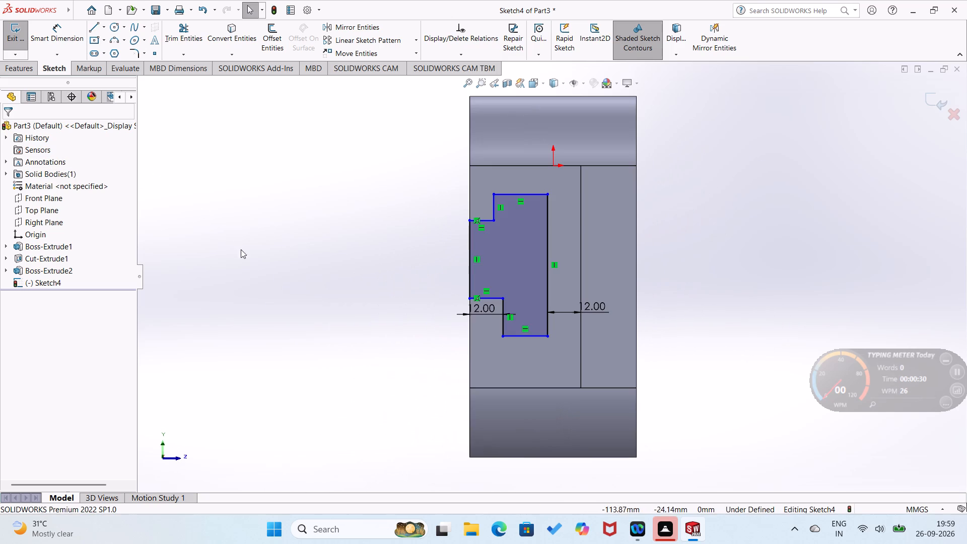
{"action": "right_click_drag", "start_coordinate": [241, 255], "coordinate": [295, 121]}
{"action": "left_click", "coordinate": [486, 220]}
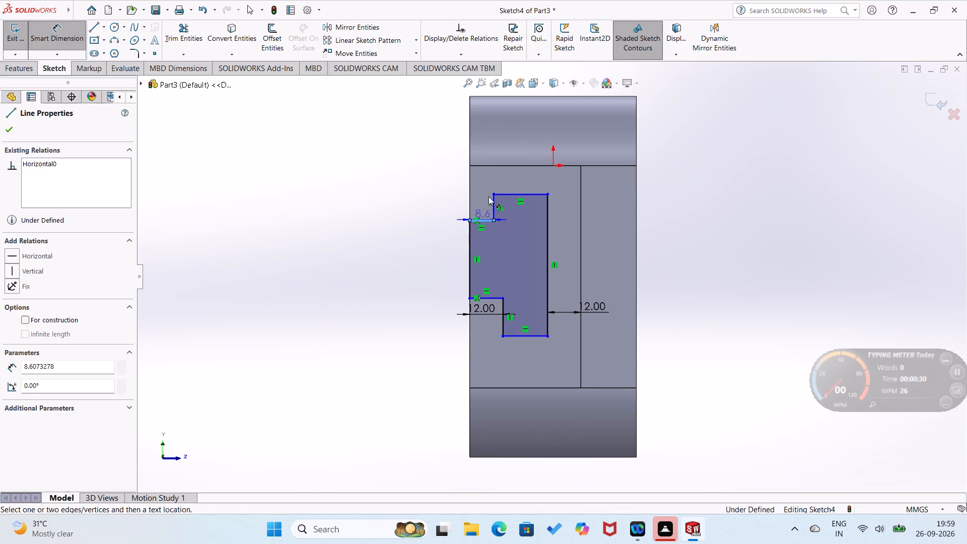
{"action": "left_click", "coordinate": [482, 203]}
{"action": "key", "text": "1"}
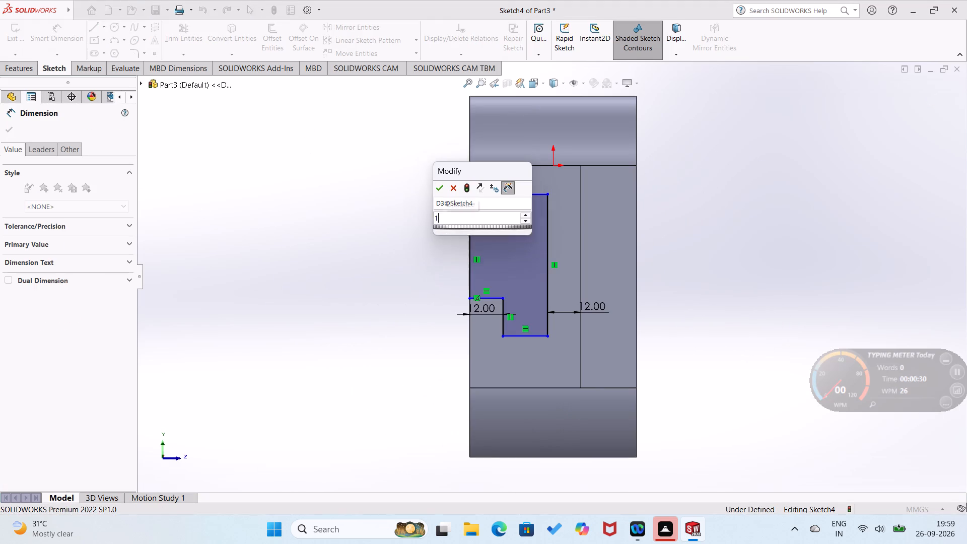
{"action": "key", "text": "2"}
{"action": "key", "text": "Return"}
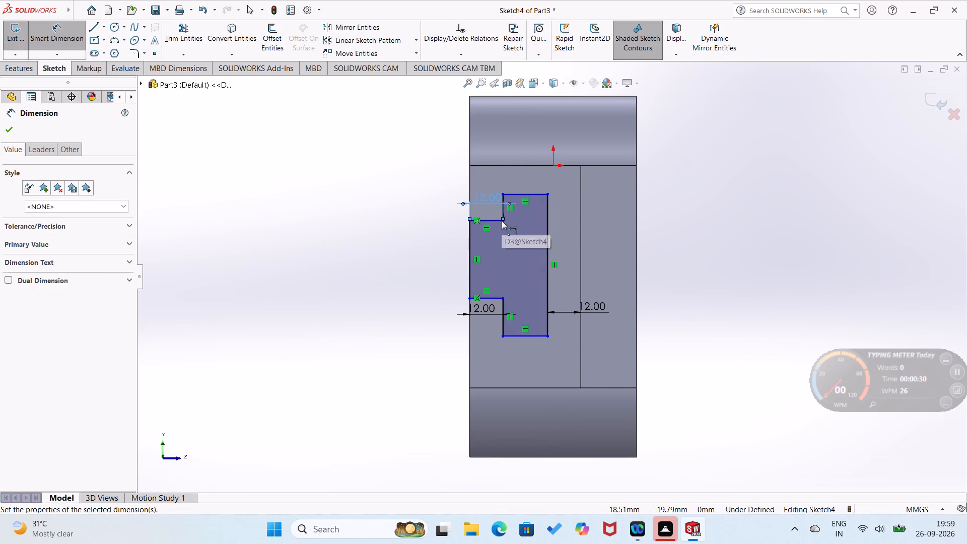
Dimension the lower and upper vertical shoulder lines of the T-profile's head to 10 mm each.
{"action": "left_click", "coordinate": [501, 327]}
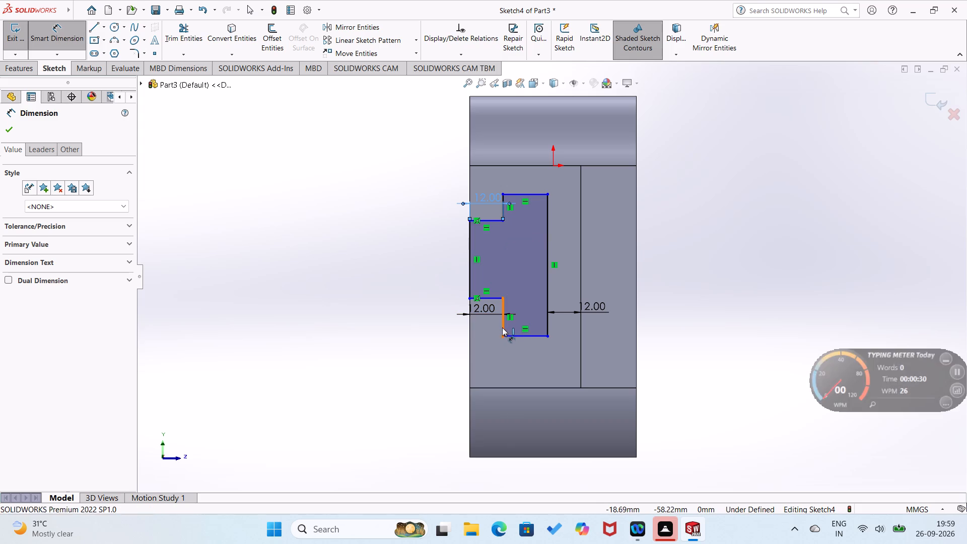
{"action": "left_click", "coordinate": [525, 326]}
{"action": "type", "text": "10"}
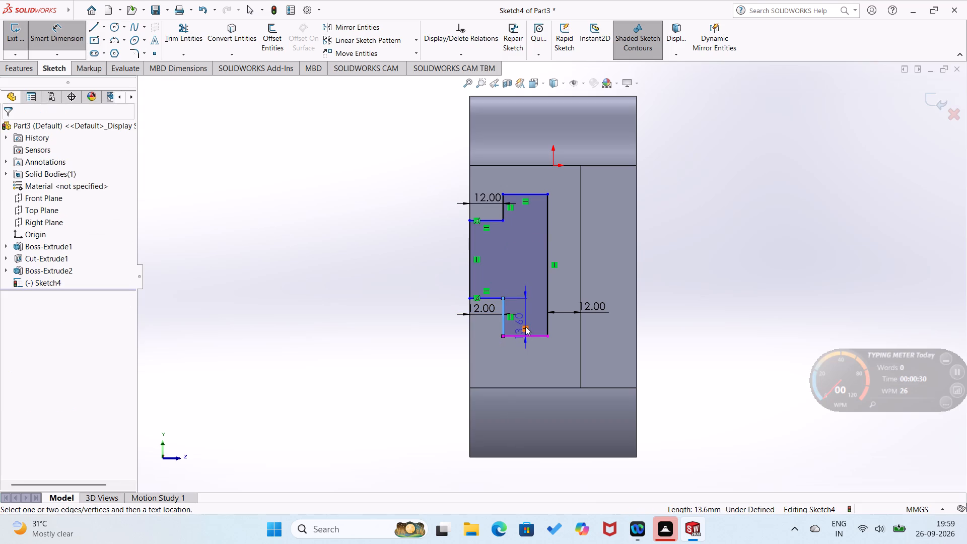
{"action": "left_click", "coordinate": [528, 317]}
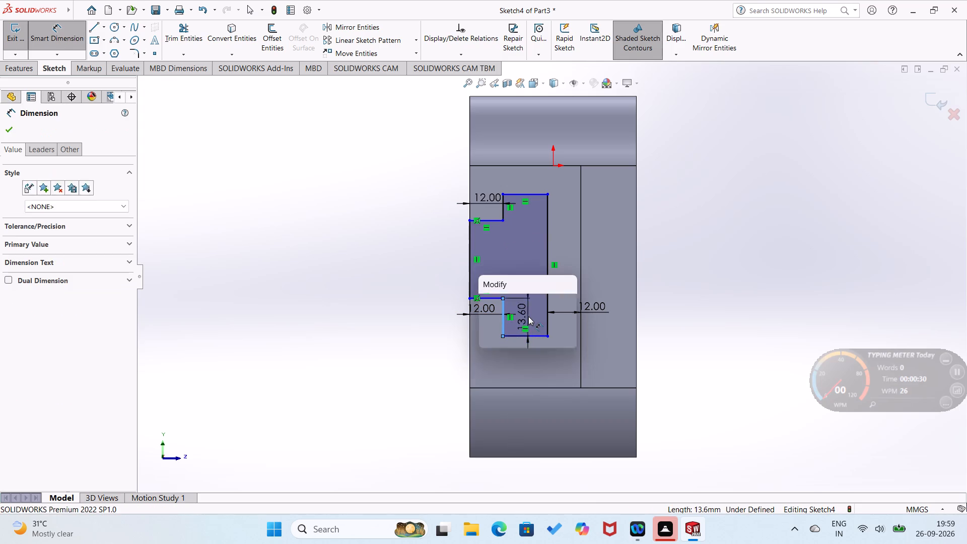
{"action": "type", "text": "10"}
{"action": "key", "text": "Return"}
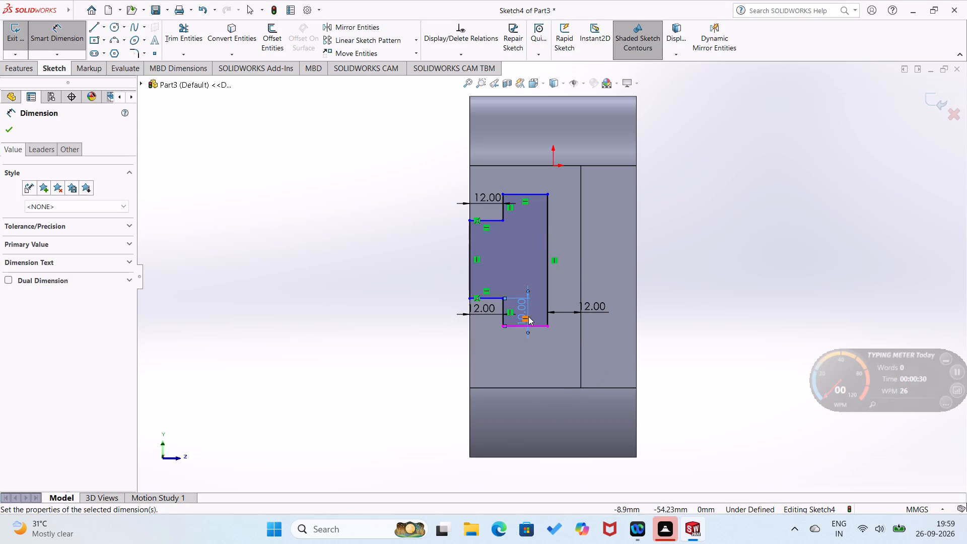
{"action": "left_click", "coordinate": [503, 210]}
{"action": "left_click", "coordinate": [518, 217]}
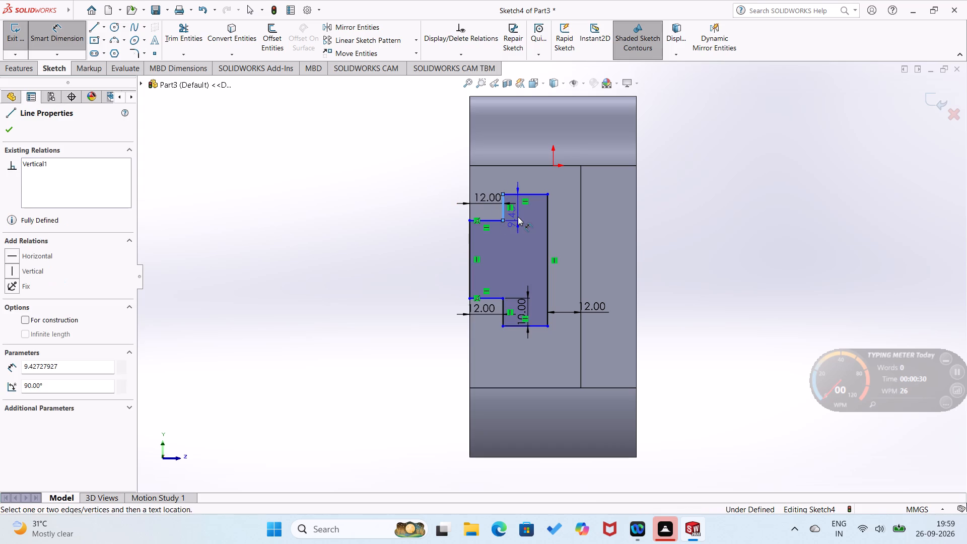
{"action": "type", "text": "10"}
{"action": "key", "text": "Return"}
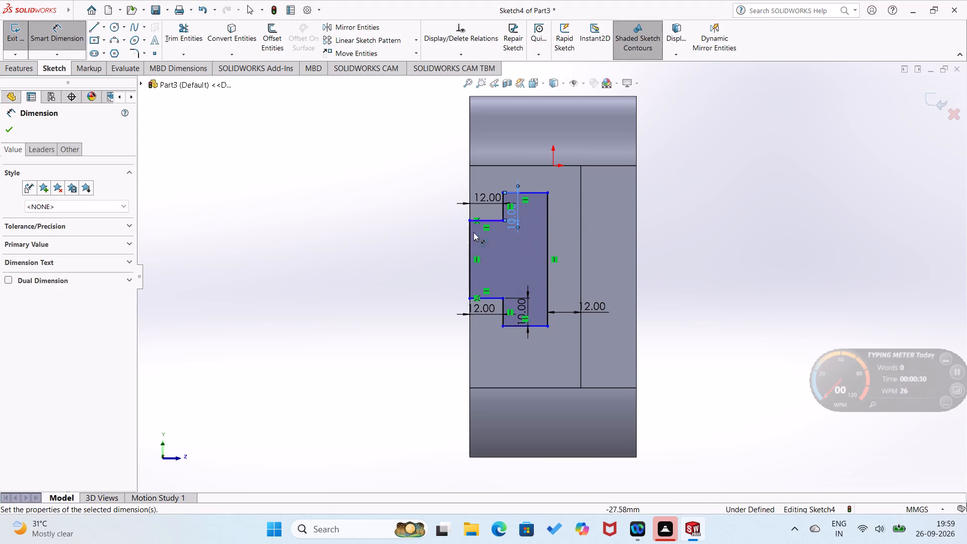
Dimension the T-profile's open end along the block's back edge to 32 mm.
{"action": "left_click", "coordinate": [469, 248]}
{"action": "left_click", "coordinate": [457, 253]}
{"action": "key", "text": "3"}
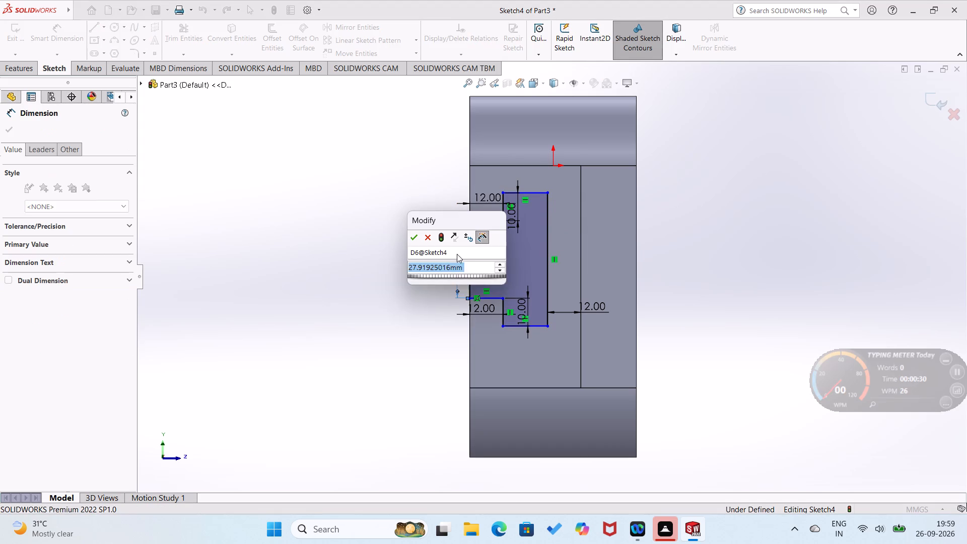
{"action": "key", "text": "2"}
{"action": "key", "text": "Return"}
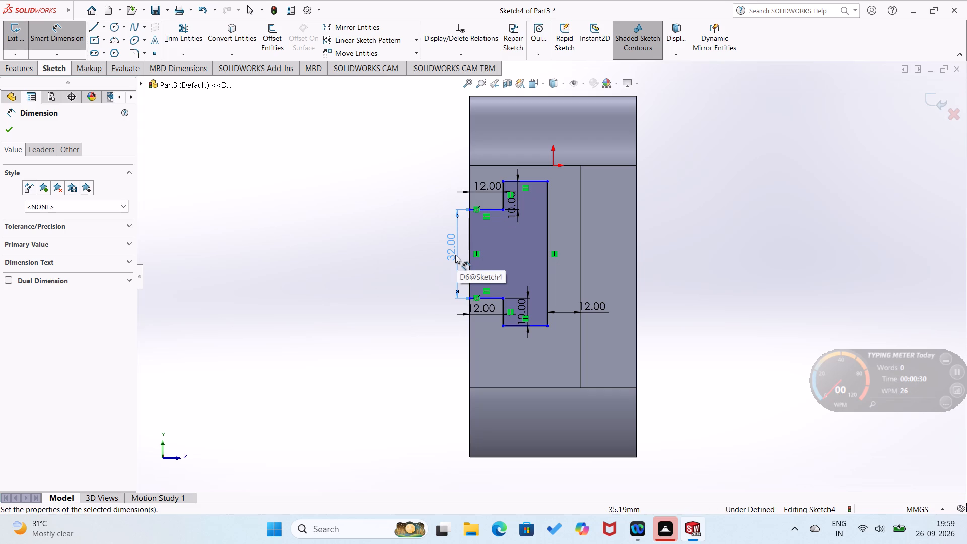
{"action": "left_click", "coordinate": [376, 370]}
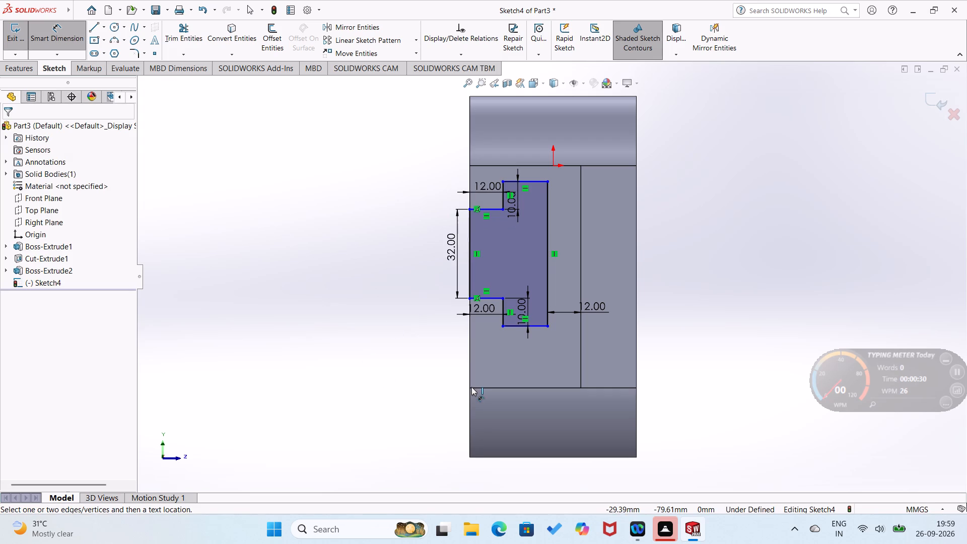
Dimension the lower corner of the T-profile's open end 22 mm above the block's lower back corner.
{"action": "left_click", "coordinate": [469, 387]}
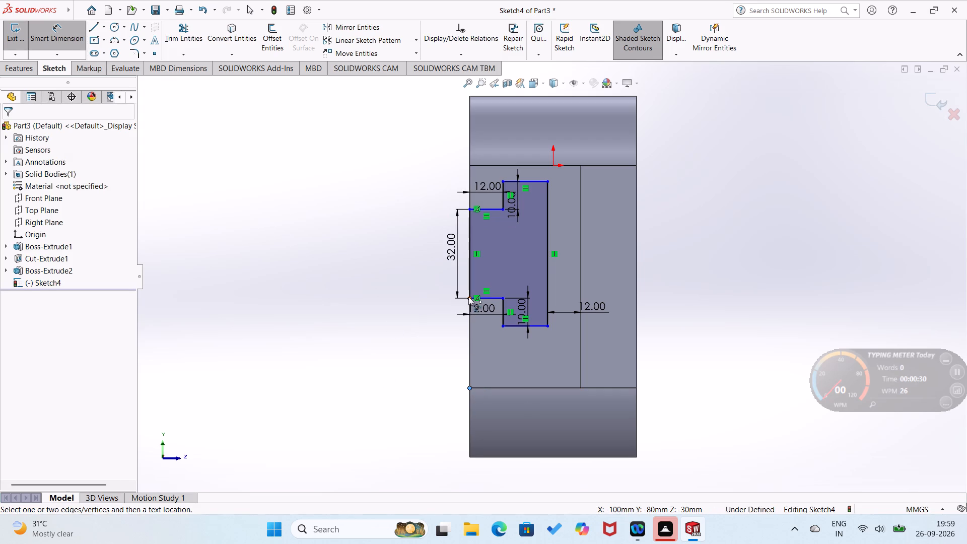
{"action": "left_click", "coordinate": [470, 298]}
{"action": "left_click", "coordinate": [446, 335]}
{"action": "type", "text": "22"}
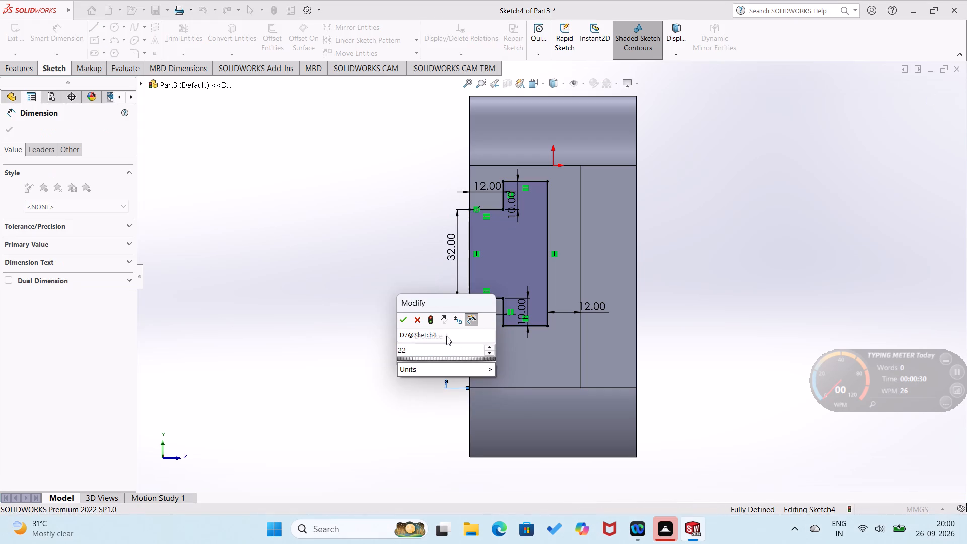
{"action": "key", "text": "Return"}
{"action": "left_click", "coordinate": [420, 340]}
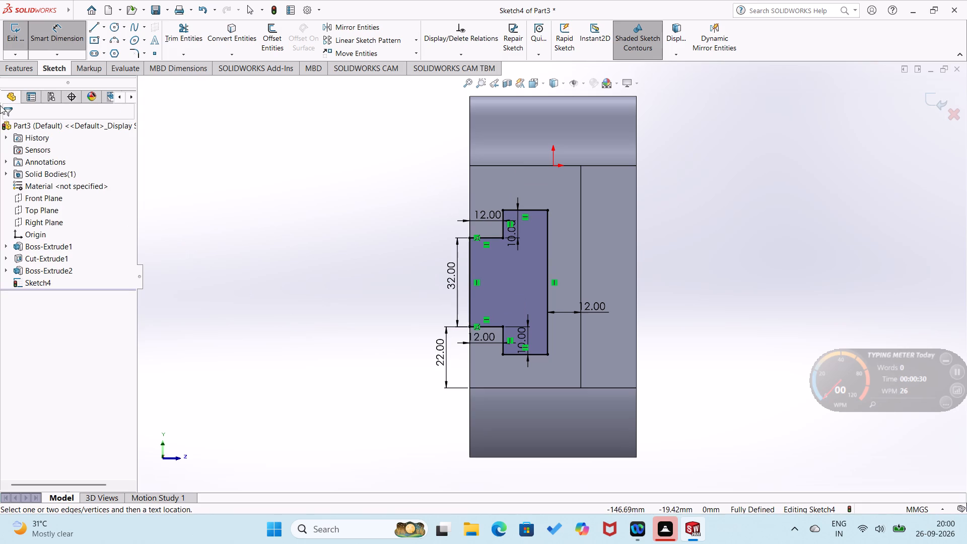
Cut-extrude the T-profile into the block with a blind depth of 90 mm.
{"action": "left_click", "coordinate": [18, 67]}
{"action": "left_click", "coordinate": [171, 44]}
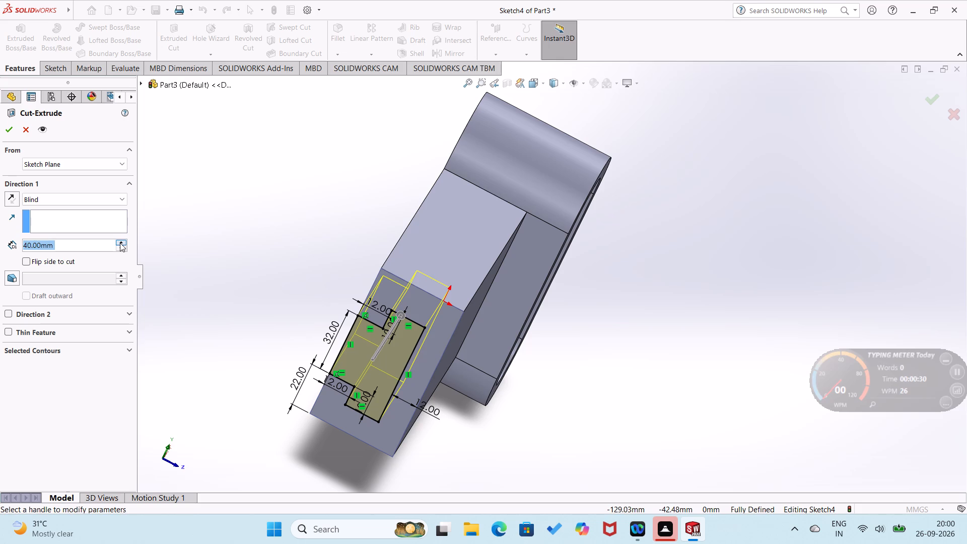
{"action": "triple_click", "coordinate": [120, 243]}
{"action": "double_click", "coordinate": [120, 243]}
{"action": "left_click", "coordinate": [120, 243]}
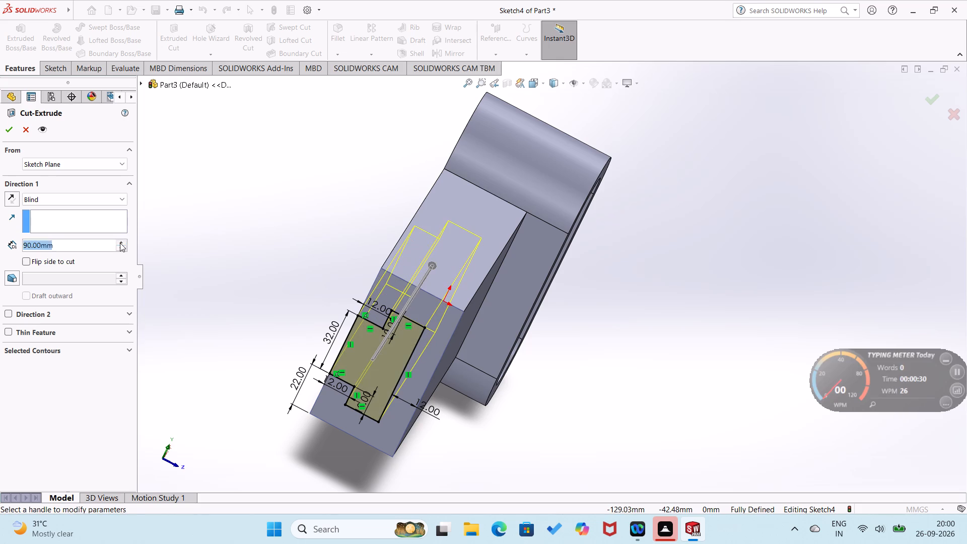
{"action": "left_click", "coordinate": [7, 136]}
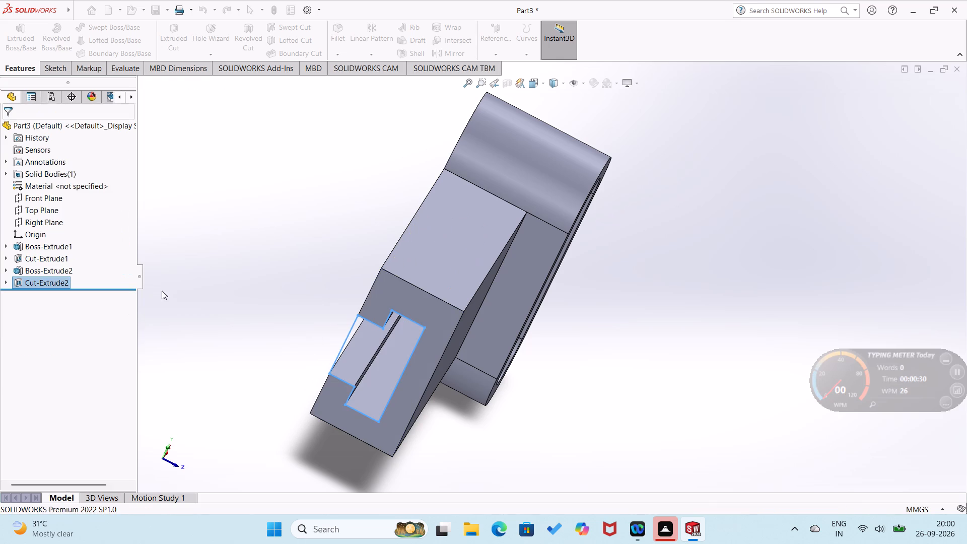
{"action": "left_click", "coordinate": [221, 300]}
Sketch a circle about 21 mm in diameter near the middle of the side block's top face.
{"action": "middle_click_drag", "start_coordinate": [287, 334], "coordinate": [195, 277]}
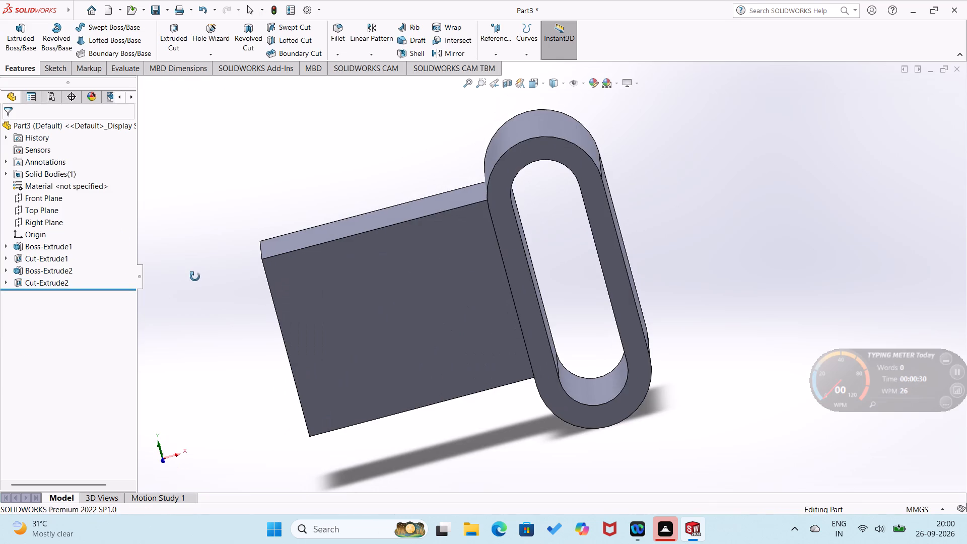
{"action": "middle_click_drag", "start_coordinate": [195, 277], "coordinate": [244, 377]}
{"action": "right_click", "coordinate": [372, 287]}
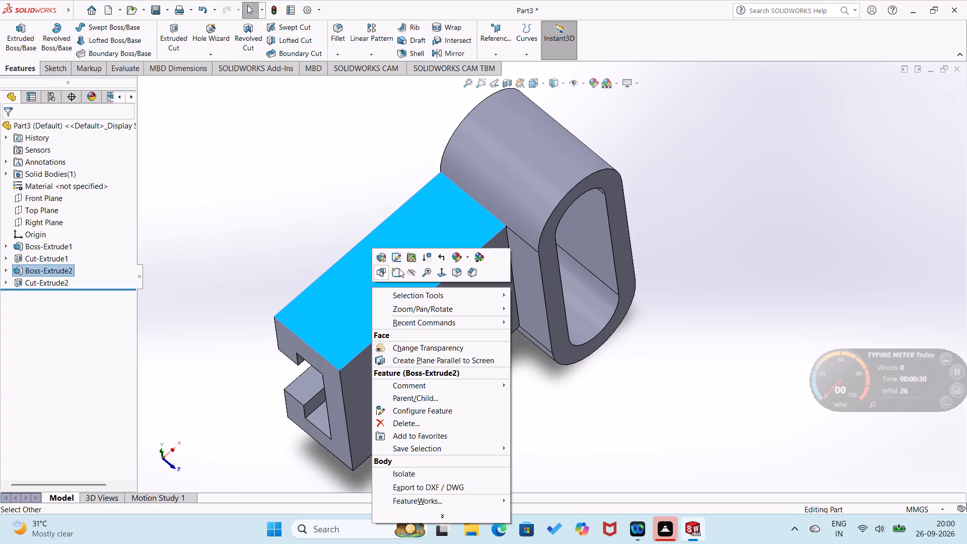
{"action": "left_click", "coordinate": [399, 274]}
{"action": "right_click_drag", "start_coordinate": [304, 370], "coordinate": [406, 391]}
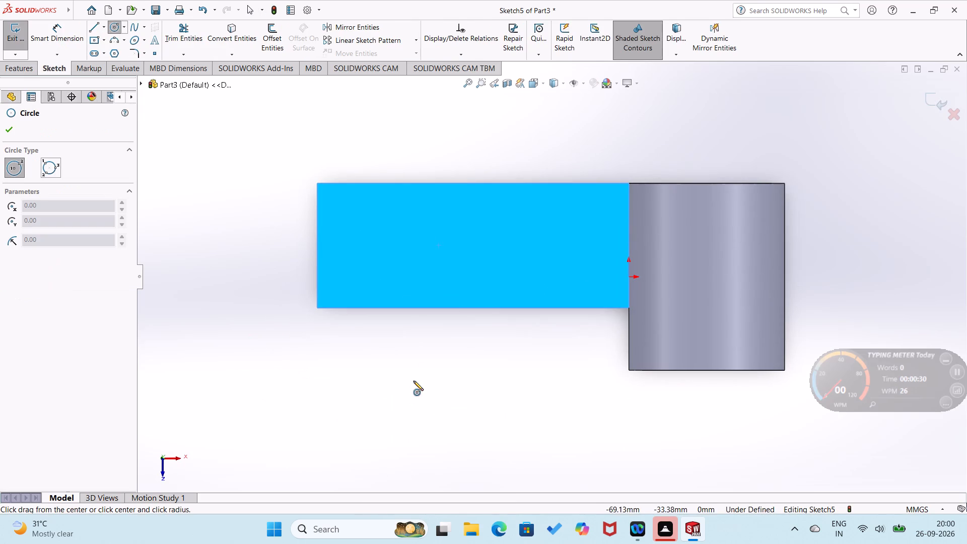
{"action": "left_click", "coordinate": [471, 245]}
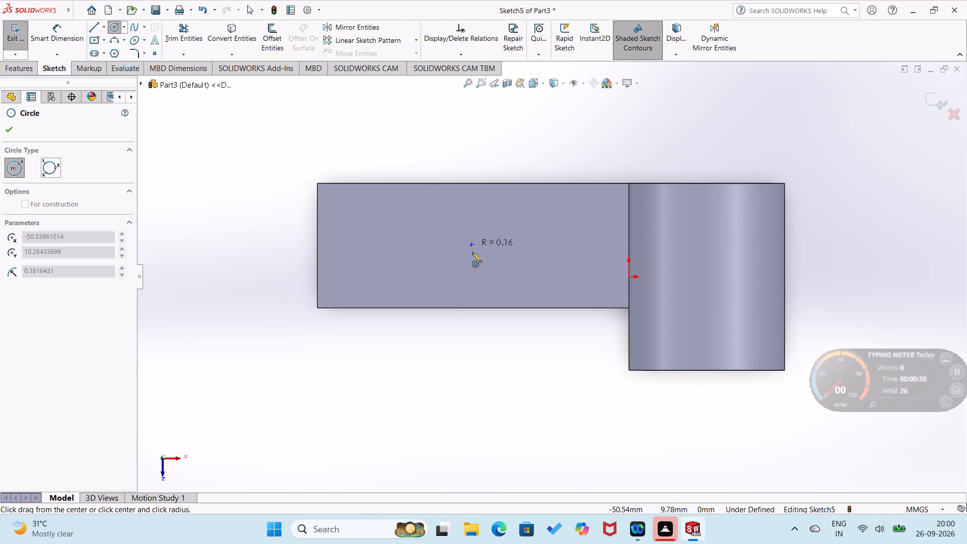
{"action": "left_click", "coordinate": [478, 278]}
Dimension the circle's center 50 mm from the block's free end edge, opposite the slot boss.
{"action": "right_click_drag", "start_coordinate": [496, 316], "coordinate": [537, 192]}
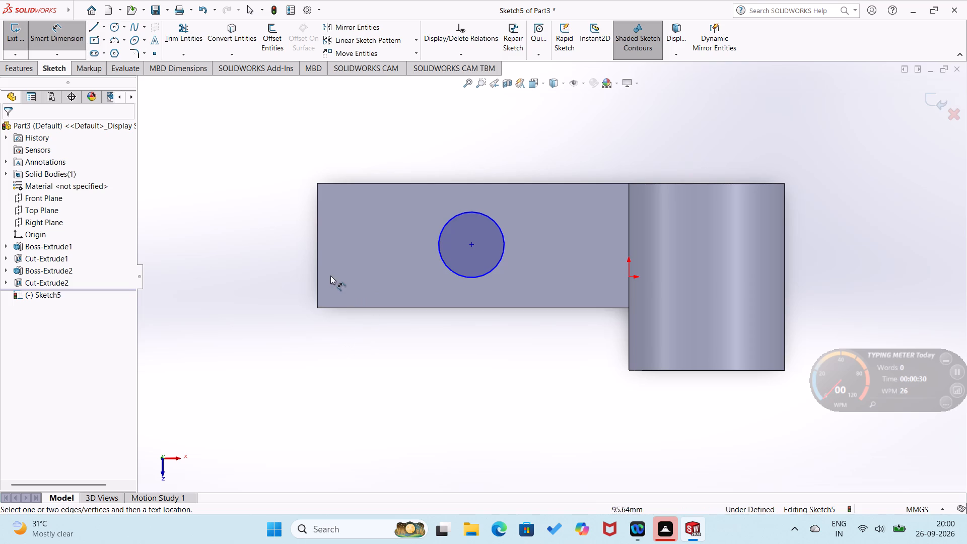
{"action": "left_click", "coordinate": [315, 272]}
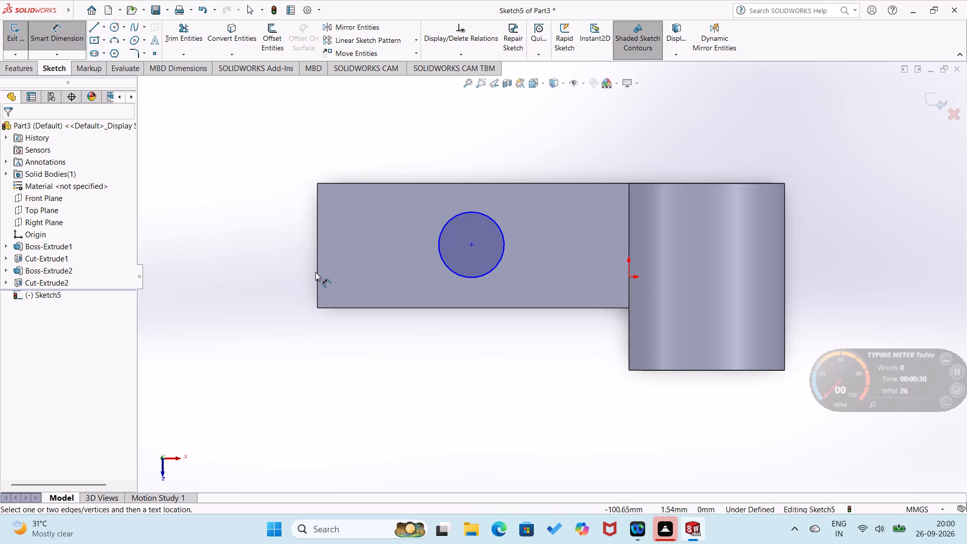
{"action": "left_click", "coordinate": [317, 273]}
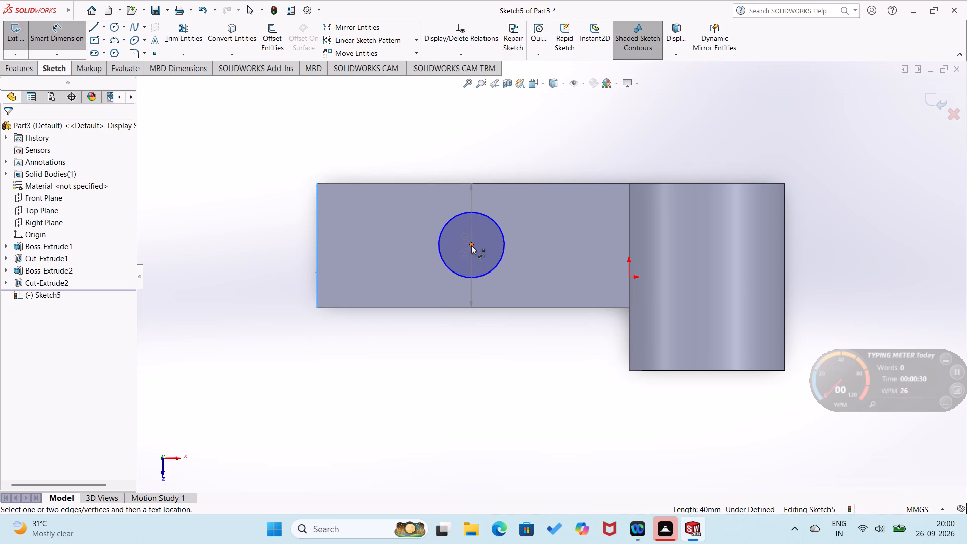
{"action": "left_click", "coordinate": [471, 244]}
{"action": "left_click", "coordinate": [426, 297]}
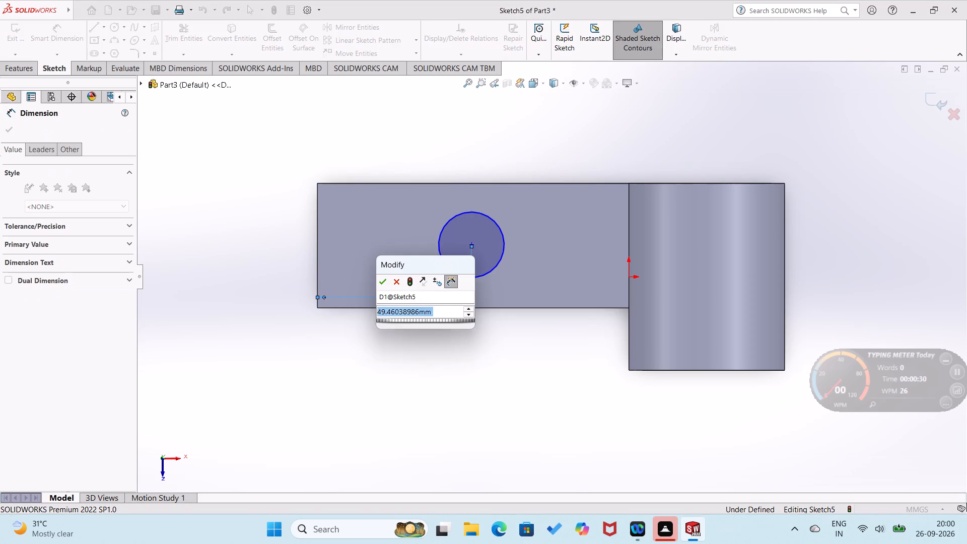
{"action": "key", "text": "5"}
{"action": "key", "text": "0"}
{"action": "key", "text": "Return"}
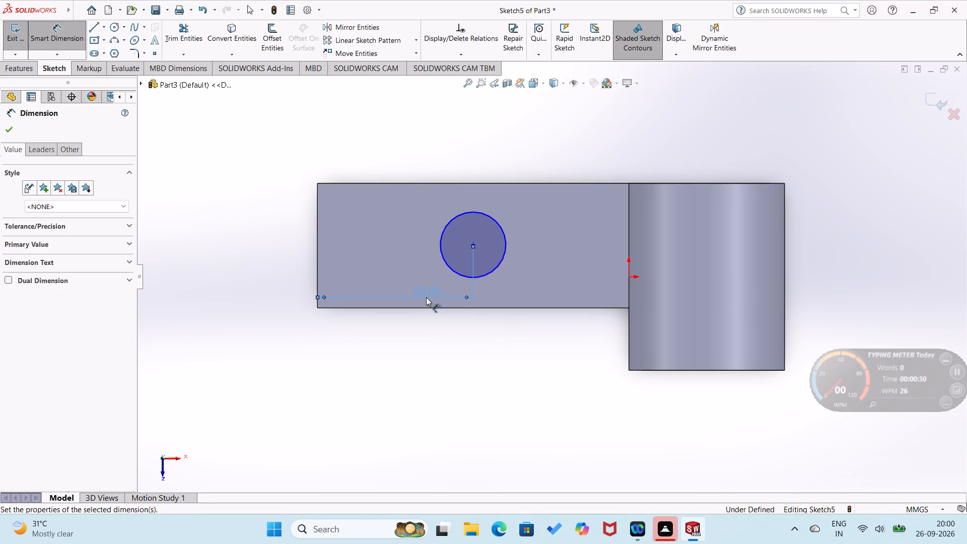
Dimension the circle's center 20 mm from the long back edge of the block's top face.
{"action": "left_click", "coordinate": [475, 184]}
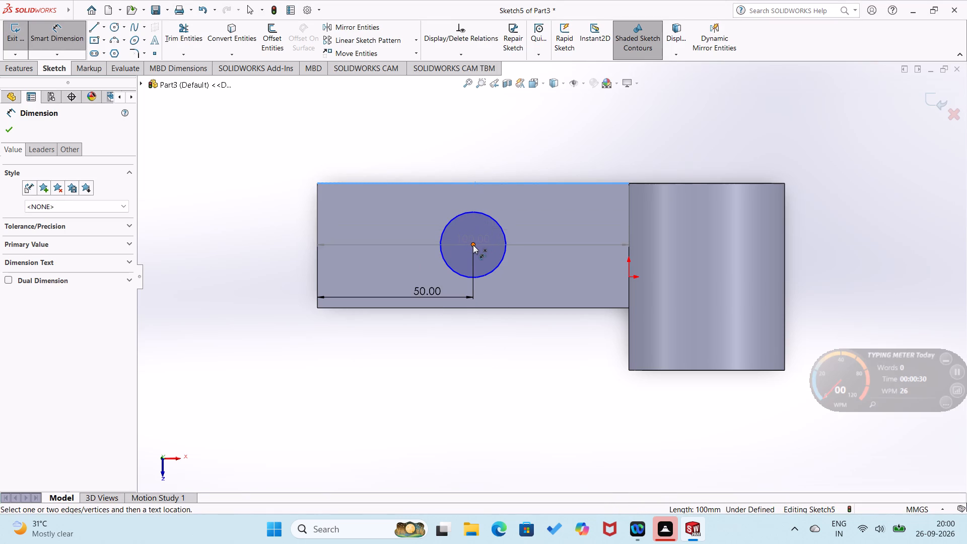
{"action": "left_click", "coordinate": [473, 245]}
{"action": "left_click", "coordinate": [437, 236]}
{"action": "type", "text": "20"}
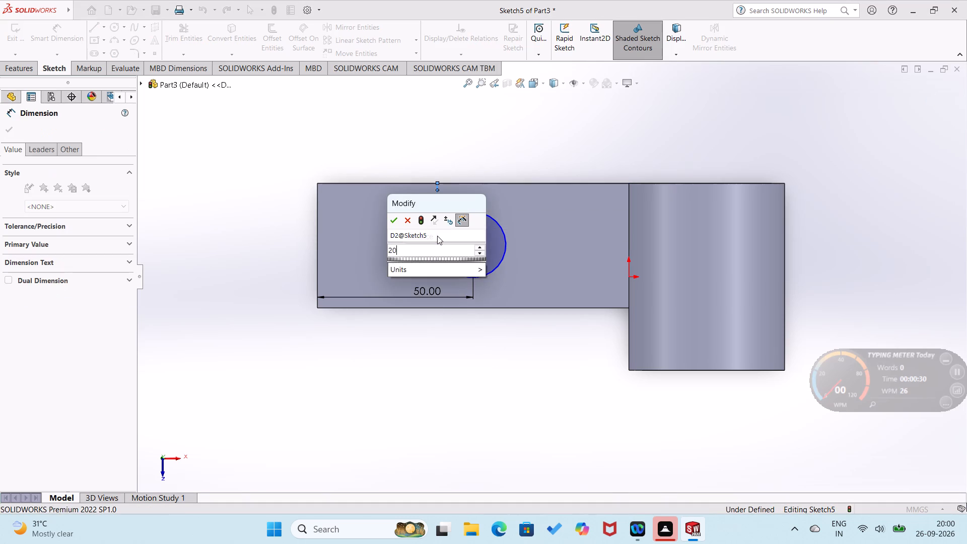
{"action": "key", "text": "Return"}
{"action": "left_click", "coordinate": [447, 144]}
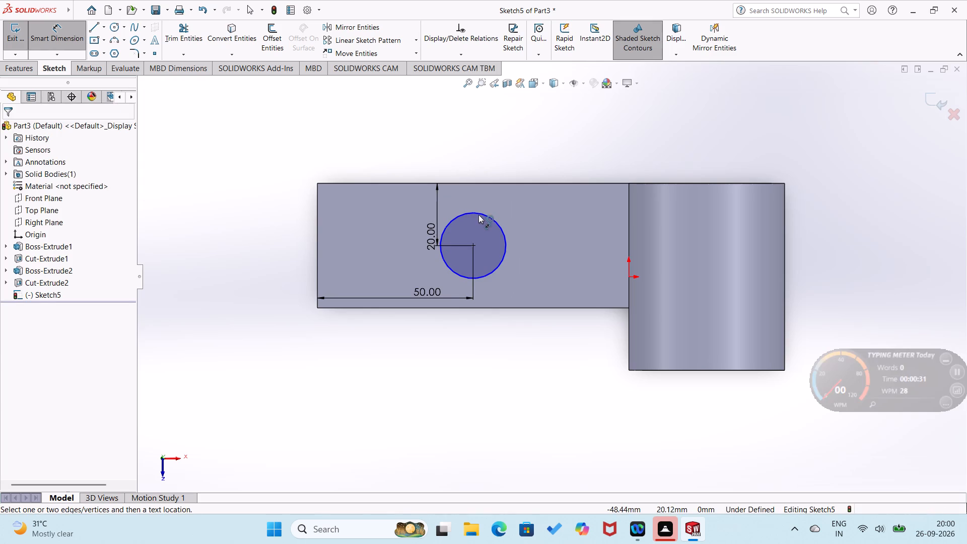
Dimension the circle on the block's top face to a 40 mm diameter.
{"action": "left_click", "coordinate": [479, 216]}
{"action": "left_click", "coordinate": [493, 210]}
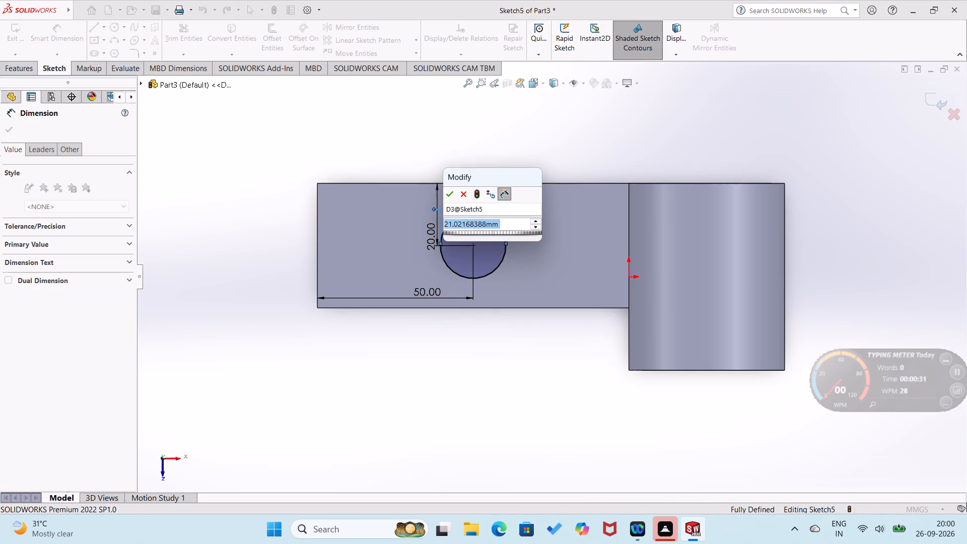
{"action": "type", "text": "40"}
{"action": "key", "text": "Return"}
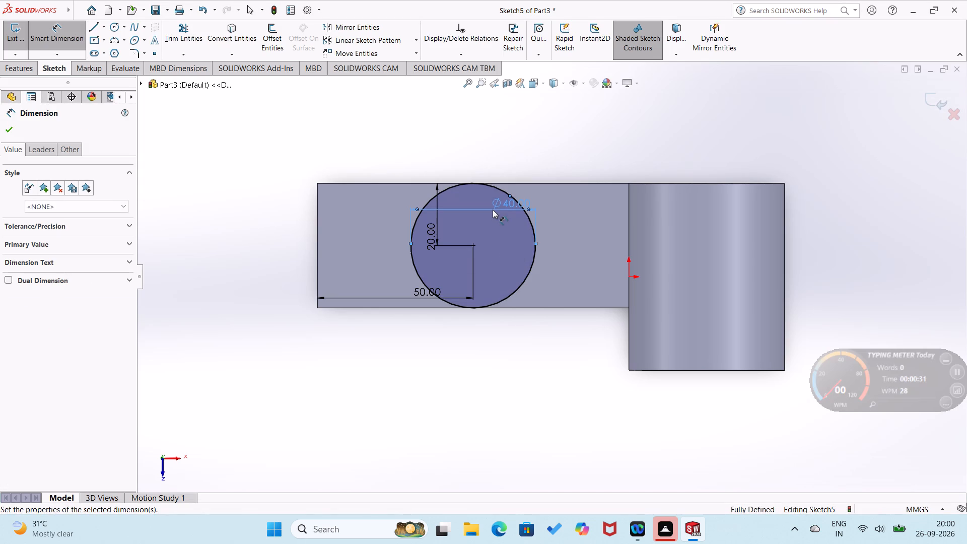
{"action": "left_click", "coordinate": [510, 160]}
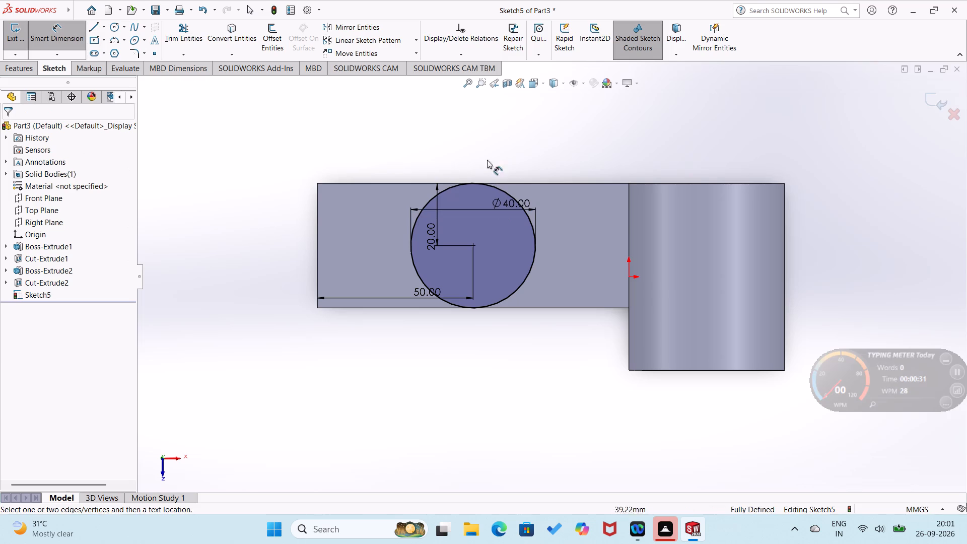
Boss-extrude the circle upward from the block's top face with a blind depth of 40 mm, merging the result.
{"action": "left_click", "coordinate": [22, 69]}
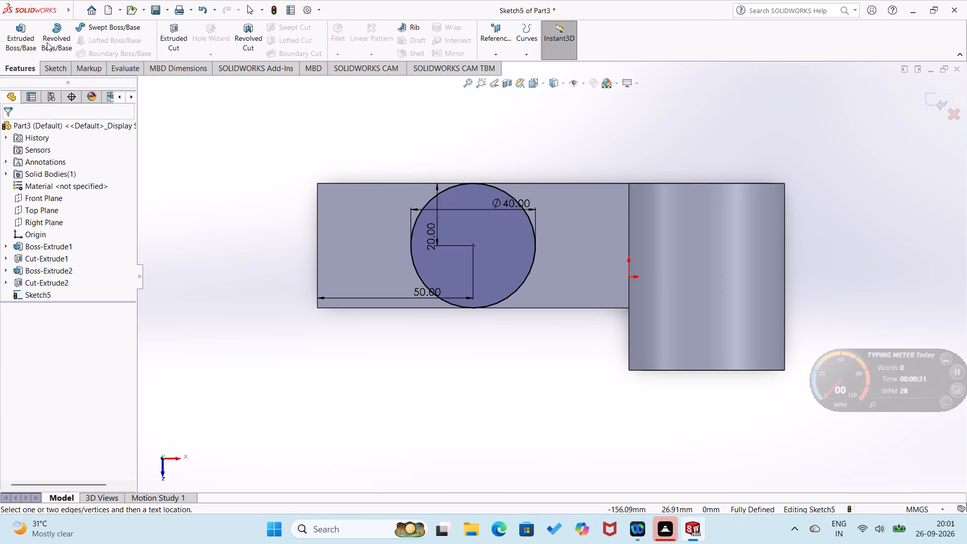
{"action": "left_click", "coordinate": [21, 40]}
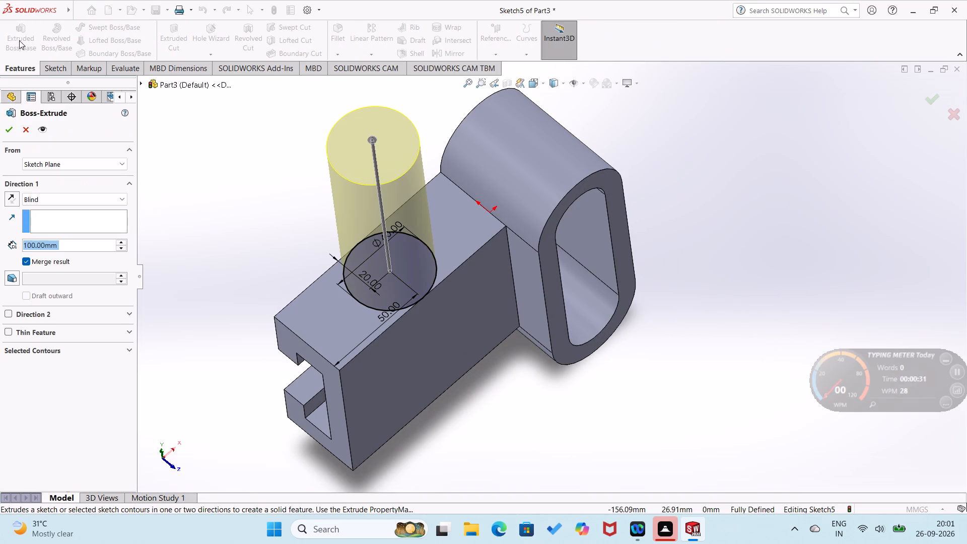
{"action": "triple_click", "coordinate": [121, 248]}
{"action": "double_click", "coordinate": [121, 248]}
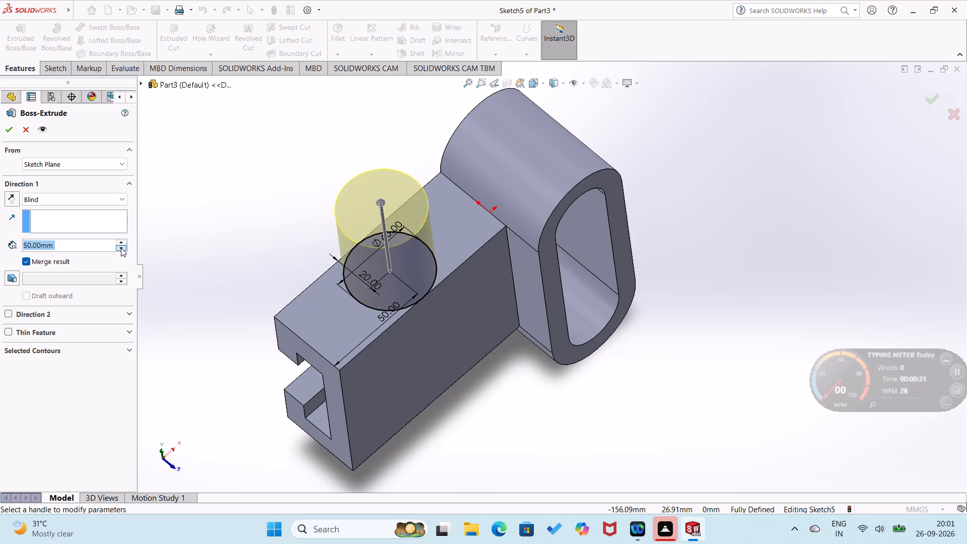
{"action": "left_click", "coordinate": [121, 248]}
{"action": "left_click", "coordinate": [8, 127]}
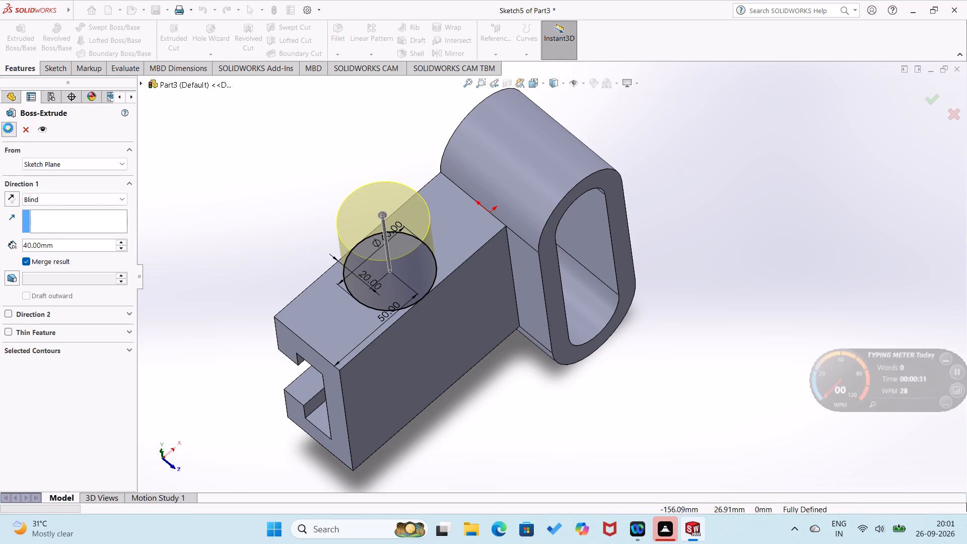
{"action": "left_click", "coordinate": [219, 261]}
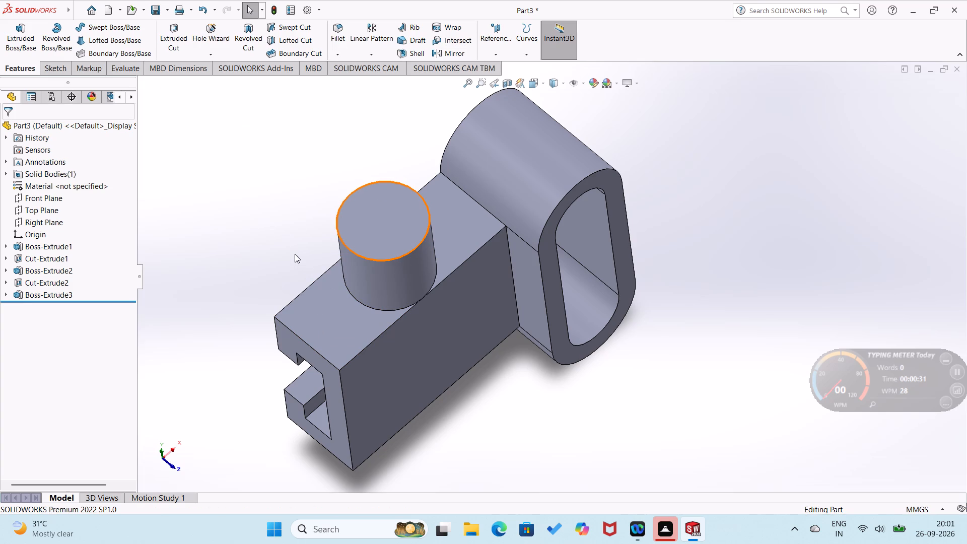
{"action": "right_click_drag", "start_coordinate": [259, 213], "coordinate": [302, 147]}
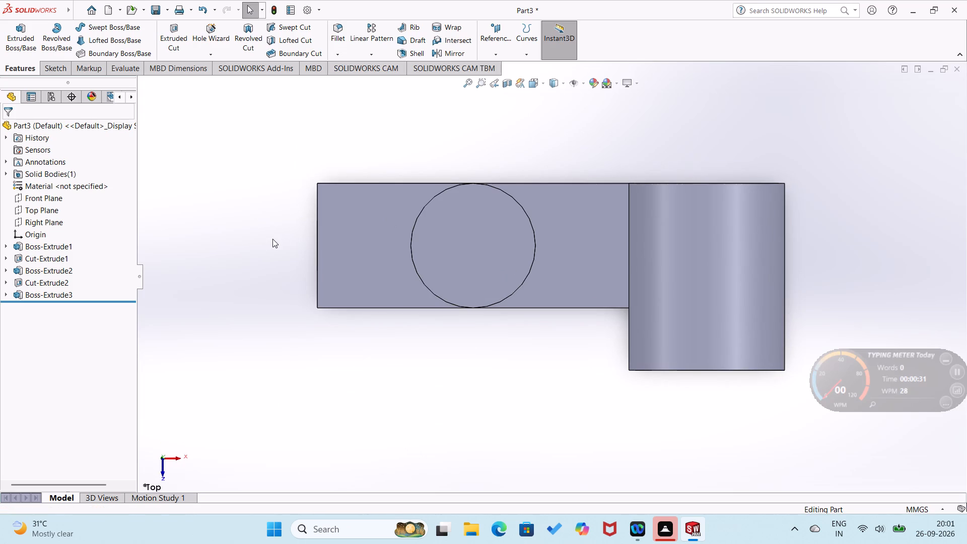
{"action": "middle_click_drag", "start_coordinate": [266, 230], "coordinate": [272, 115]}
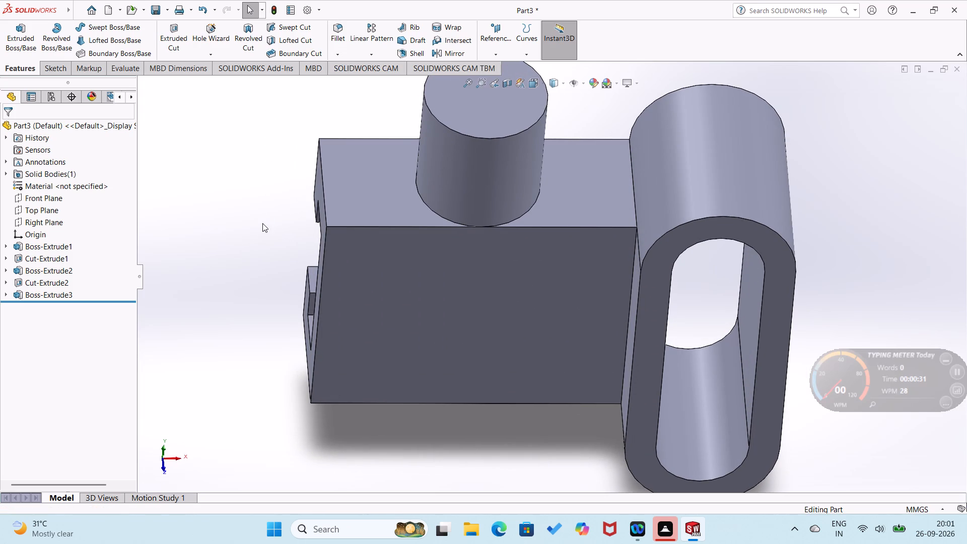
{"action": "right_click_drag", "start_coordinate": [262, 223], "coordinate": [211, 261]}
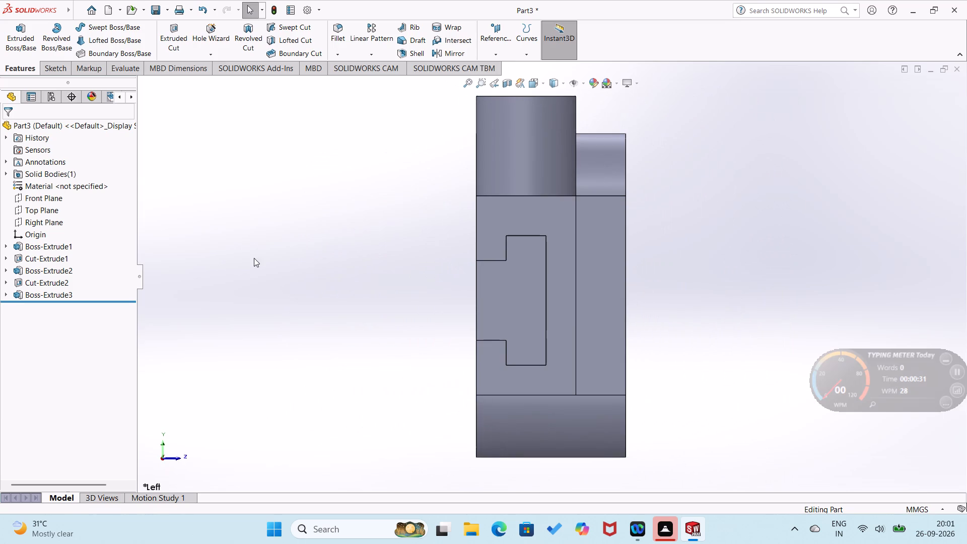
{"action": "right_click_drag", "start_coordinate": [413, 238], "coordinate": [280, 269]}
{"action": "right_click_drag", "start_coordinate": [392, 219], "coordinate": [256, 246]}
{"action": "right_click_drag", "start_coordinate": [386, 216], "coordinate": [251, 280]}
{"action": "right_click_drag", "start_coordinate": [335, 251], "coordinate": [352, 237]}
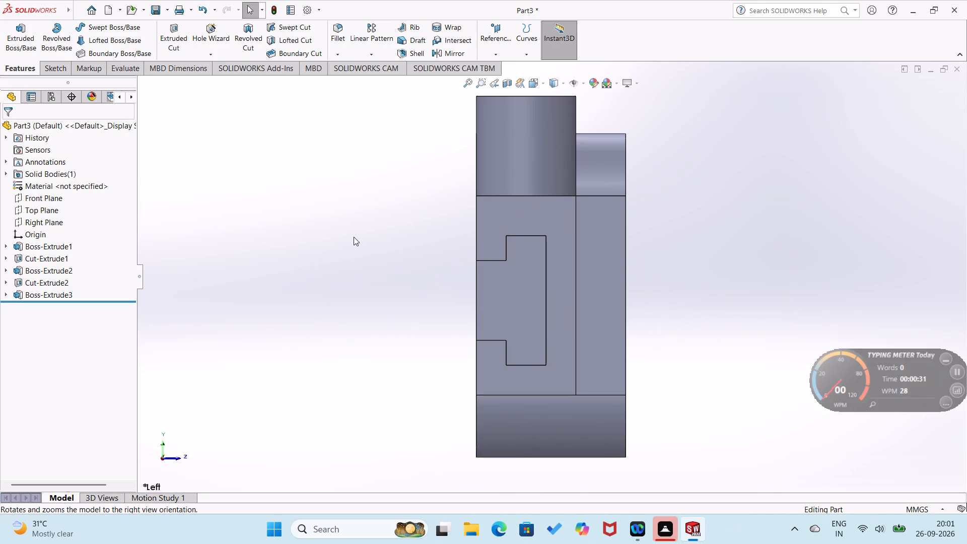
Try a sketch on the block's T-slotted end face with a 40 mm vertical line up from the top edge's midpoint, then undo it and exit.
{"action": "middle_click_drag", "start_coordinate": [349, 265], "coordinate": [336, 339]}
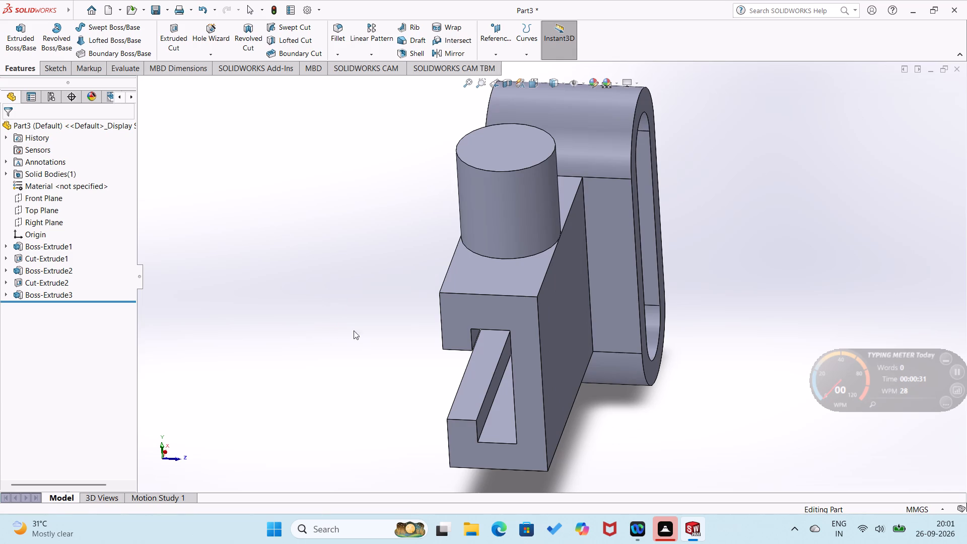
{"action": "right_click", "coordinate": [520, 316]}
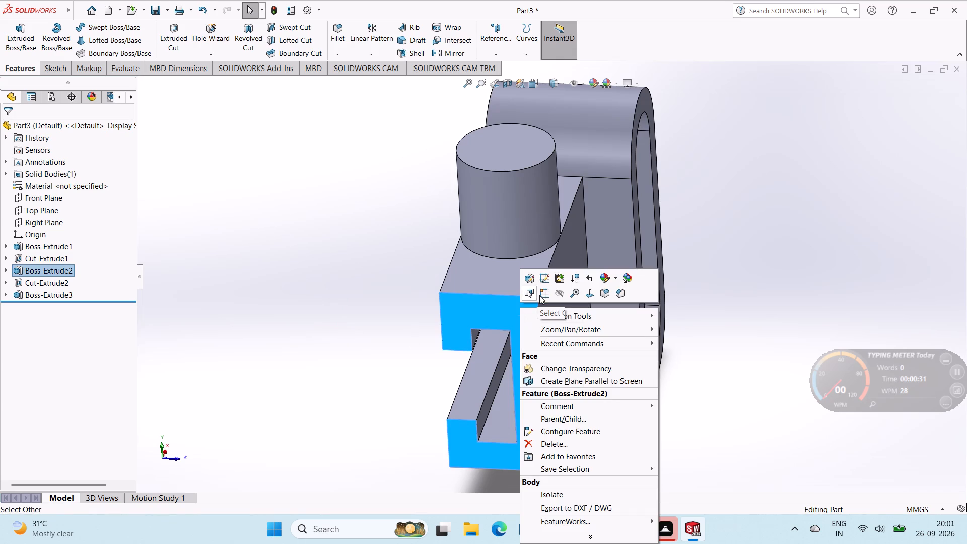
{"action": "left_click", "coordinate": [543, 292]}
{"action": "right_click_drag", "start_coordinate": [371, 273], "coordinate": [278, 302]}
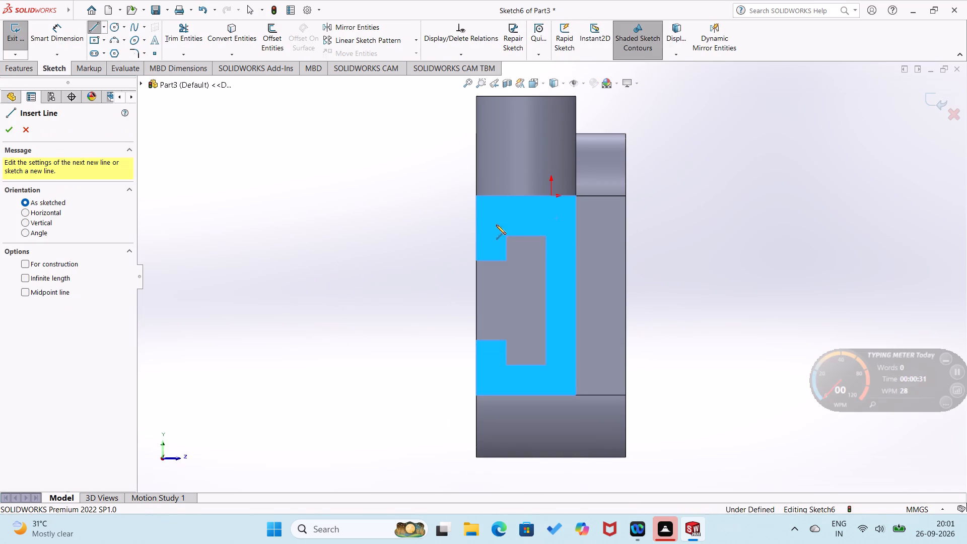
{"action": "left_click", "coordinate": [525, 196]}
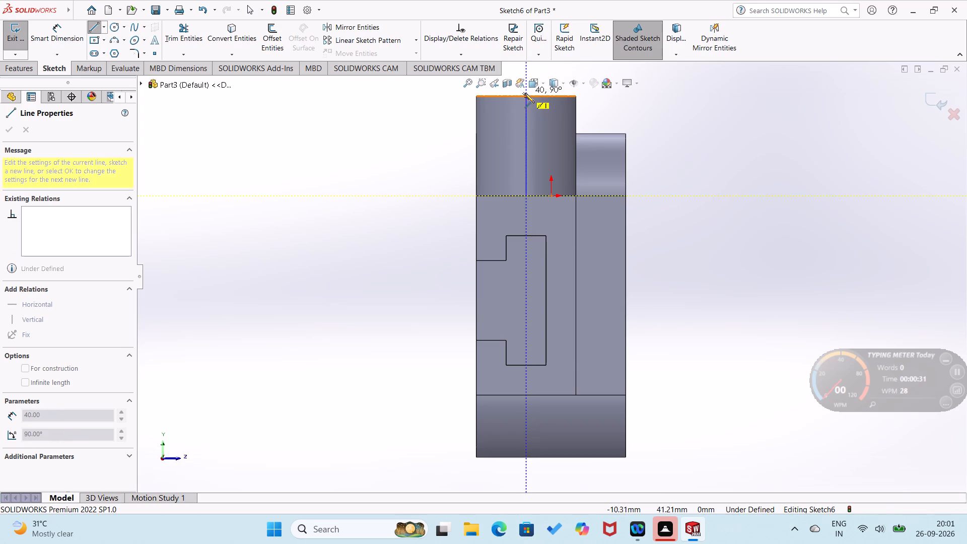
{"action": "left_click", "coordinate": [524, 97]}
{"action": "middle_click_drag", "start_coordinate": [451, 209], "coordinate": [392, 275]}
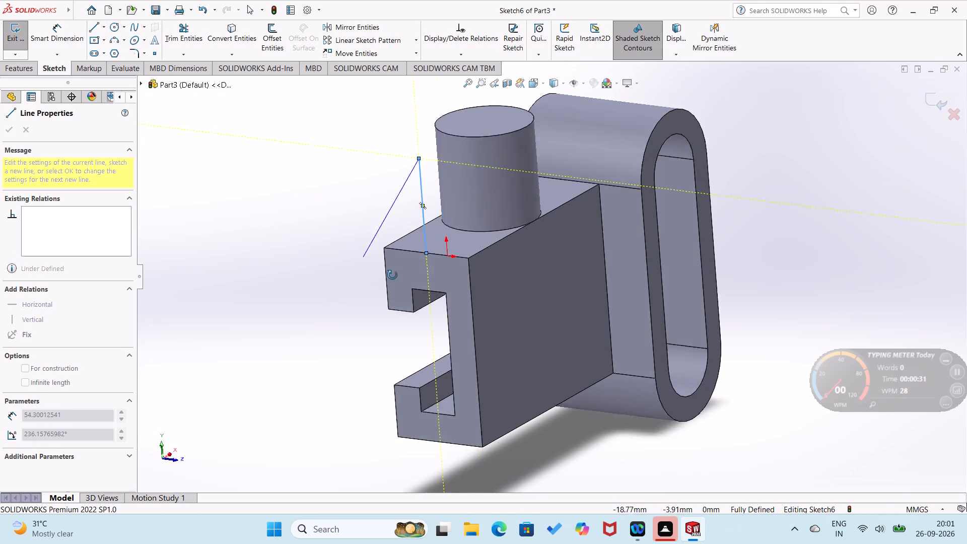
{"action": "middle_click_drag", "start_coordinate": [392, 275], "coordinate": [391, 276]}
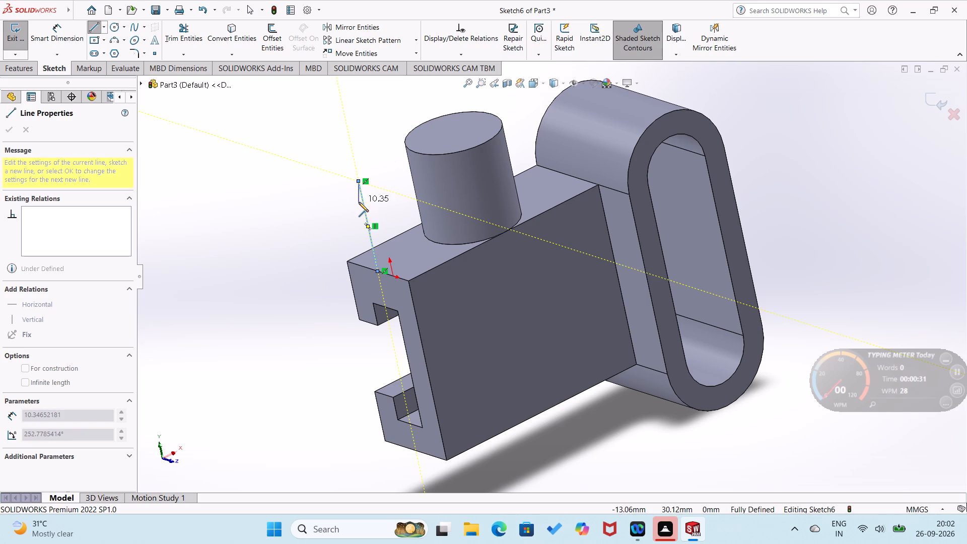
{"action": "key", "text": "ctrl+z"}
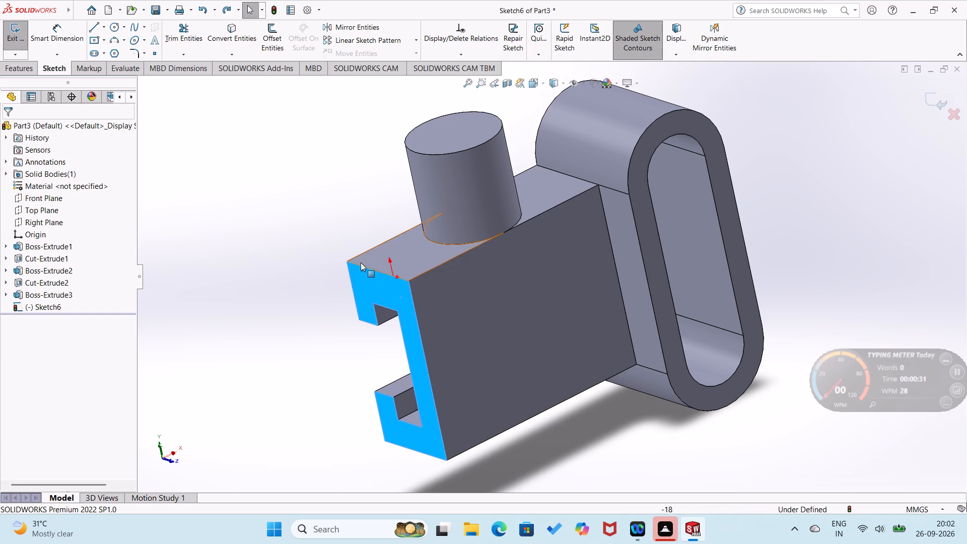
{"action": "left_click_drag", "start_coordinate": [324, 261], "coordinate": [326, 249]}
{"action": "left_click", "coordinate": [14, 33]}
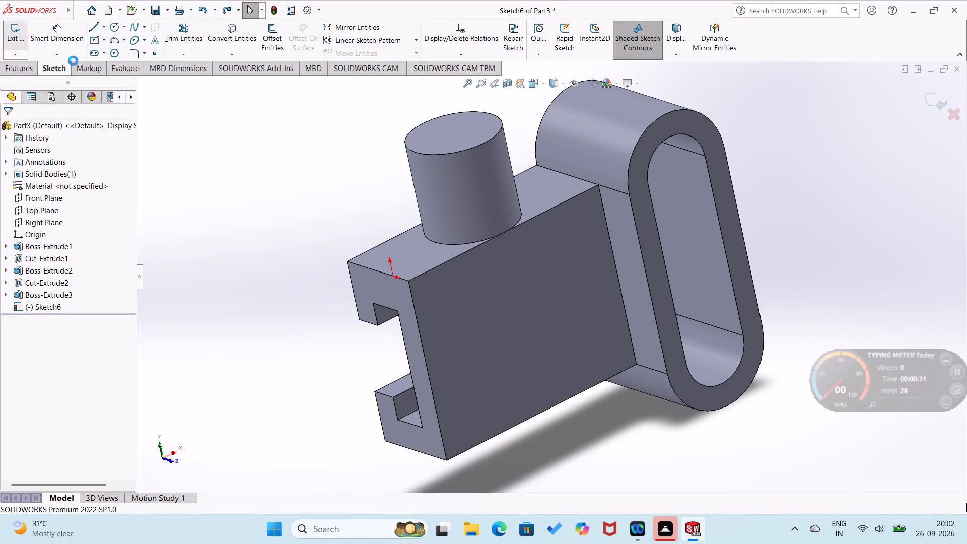
Create a reference plane offset 20 mm inward from the block's large flat side face, using the flipped offset direction.
{"action": "left_click", "coordinate": [488, 55]}
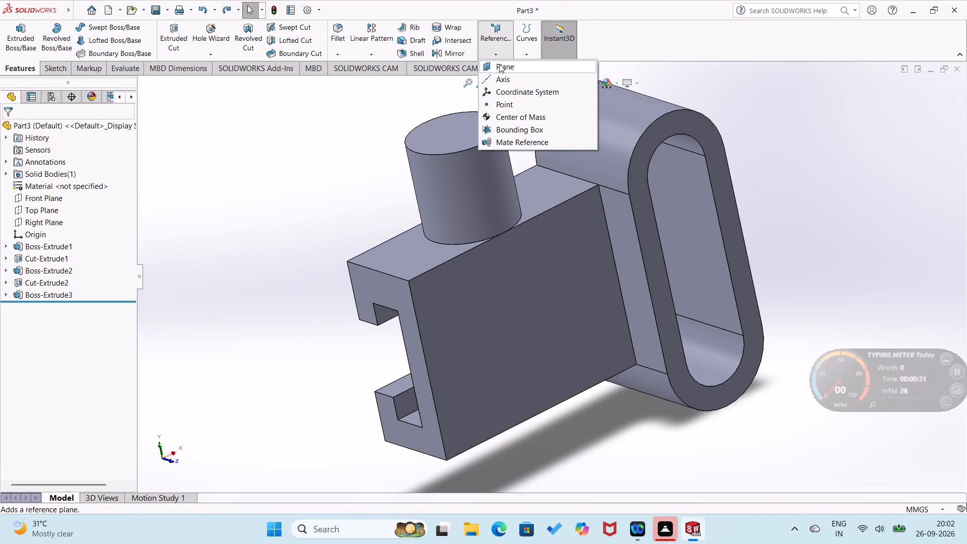
{"action": "left_click", "coordinate": [499, 64]}
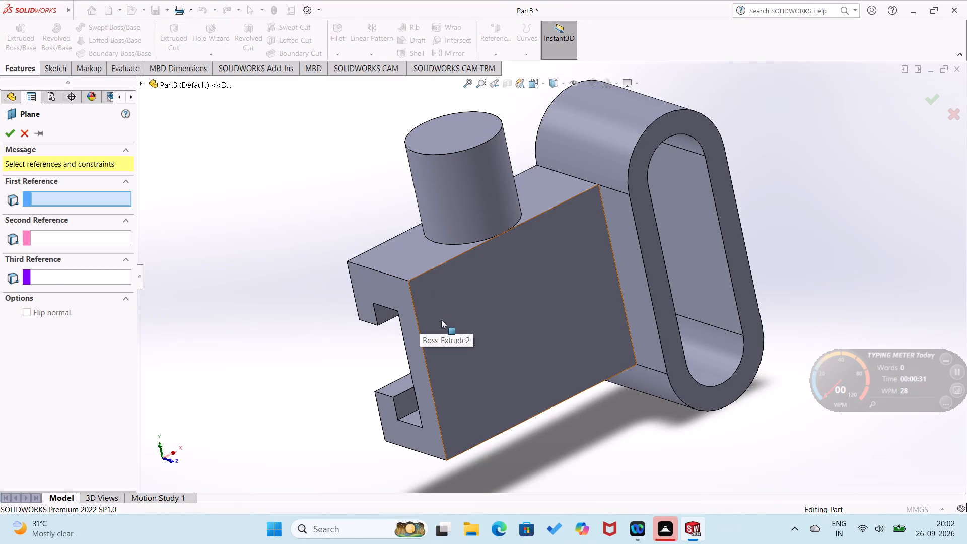
{"action": "left_click", "coordinate": [441, 320]}
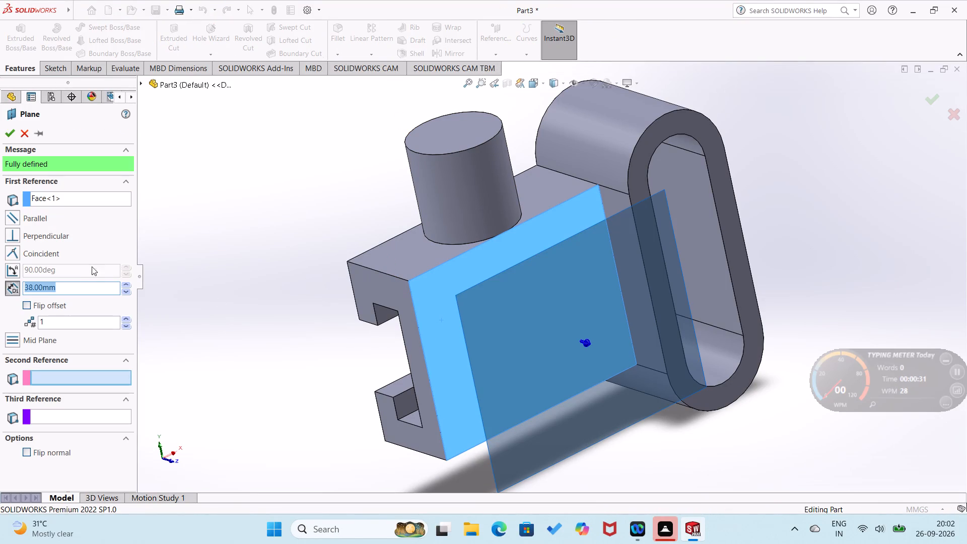
{"action": "type", "text": "20"}
{"action": "key", "text": "Return"}
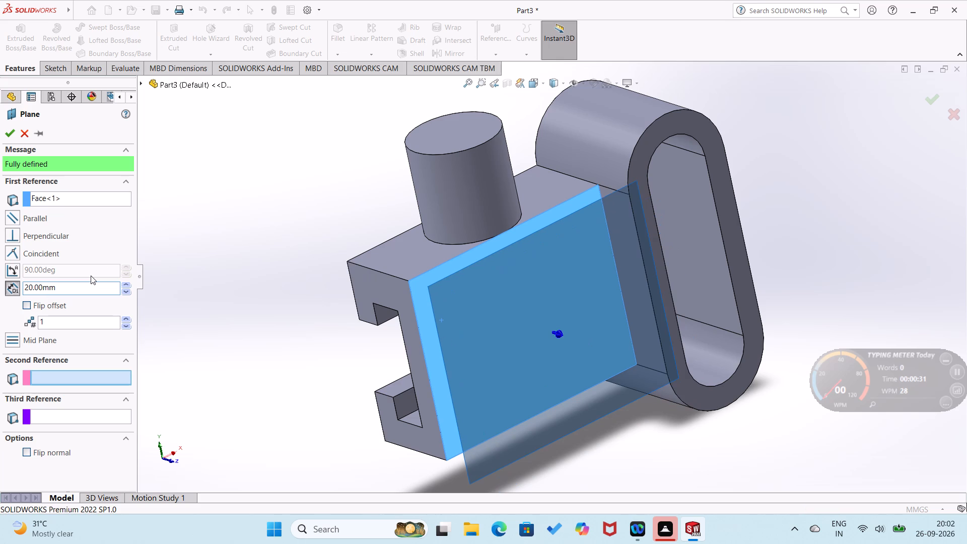
{"action": "left_click", "coordinate": [25, 307]}
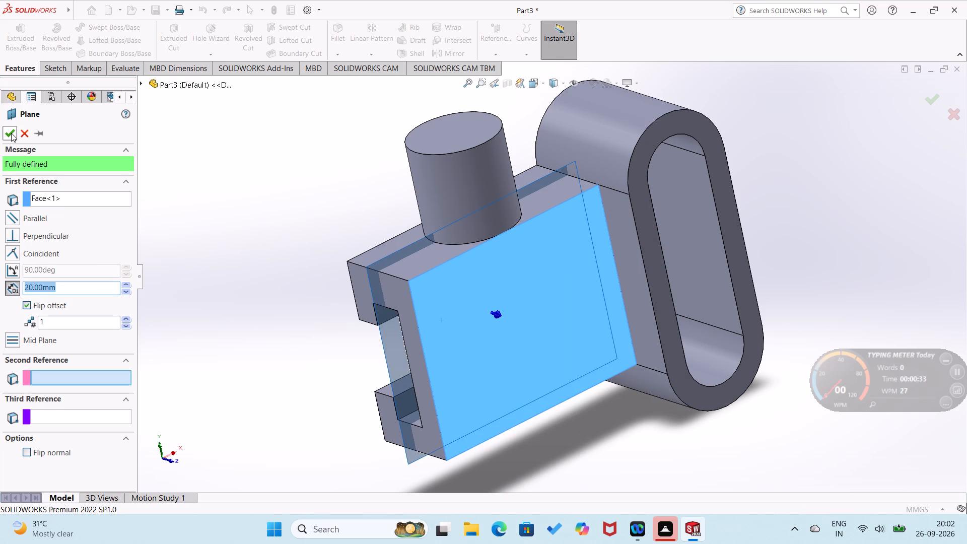
{"action": "left_click", "coordinate": [12, 132]}
{"action": "left_click", "coordinate": [254, 319]}
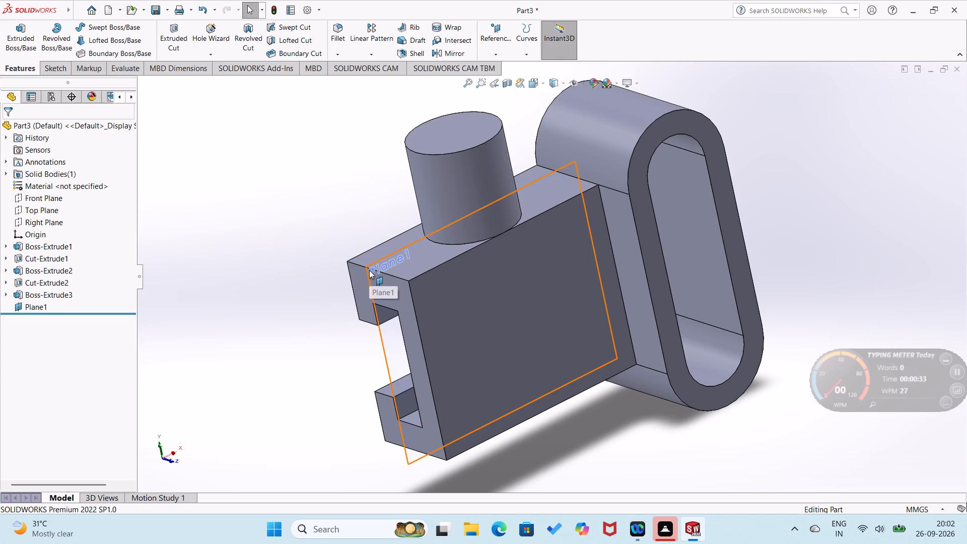
Start a sketch on the new plane and draw a diagonal line from the block's top outer corner to the cylinder's near top corner.
{"action": "right_click", "coordinate": [369, 270]}
{"action": "left_click", "coordinate": [393, 255]}
{"action": "right_click_drag", "start_coordinate": [321, 294], "coordinate": [293, 311]}
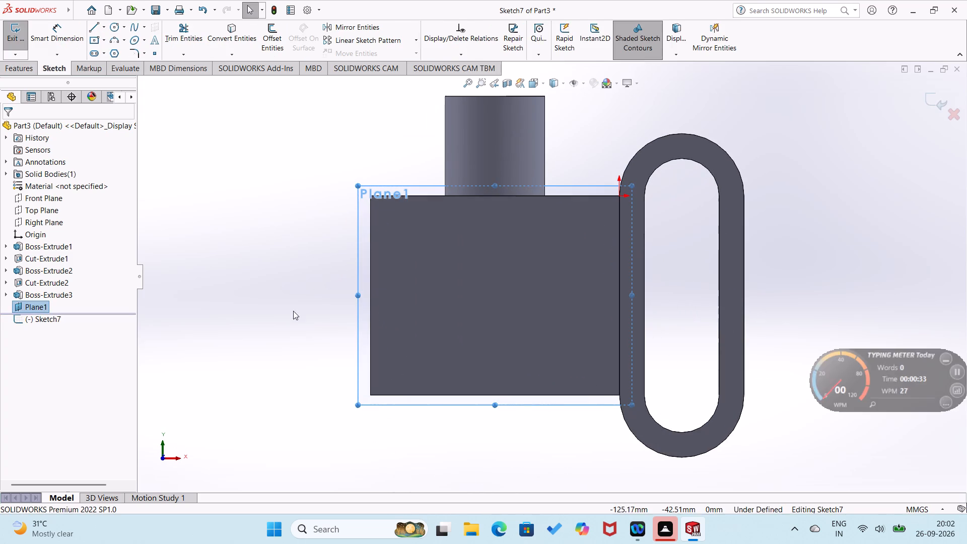
{"action": "right_click_drag", "start_coordinate": [293, 311], "coordinate": [254, 320]}
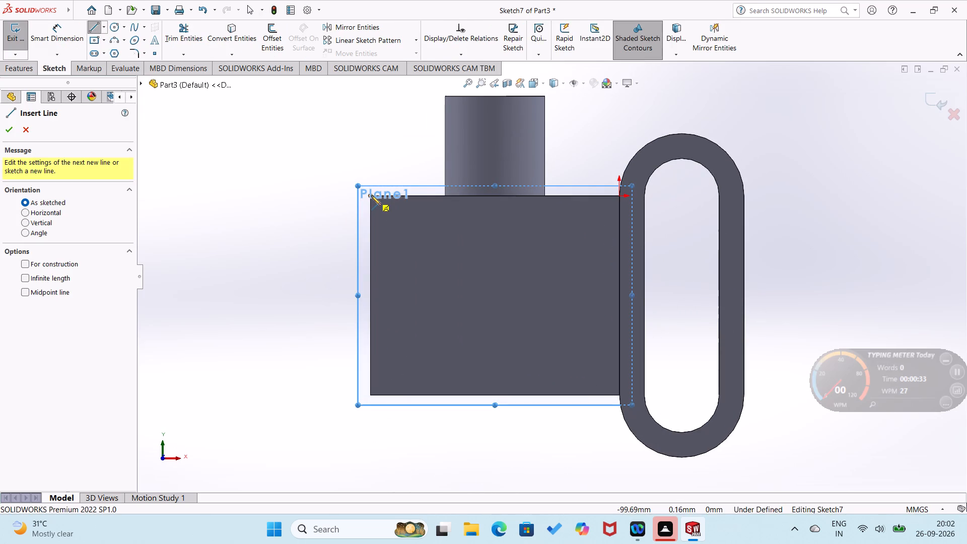
{"action": "left_click_drag", "start_coordinate": [371, 195], "coordinate": [373, 190]}
{"action": "left_click", "coordinate": [447, 96]}
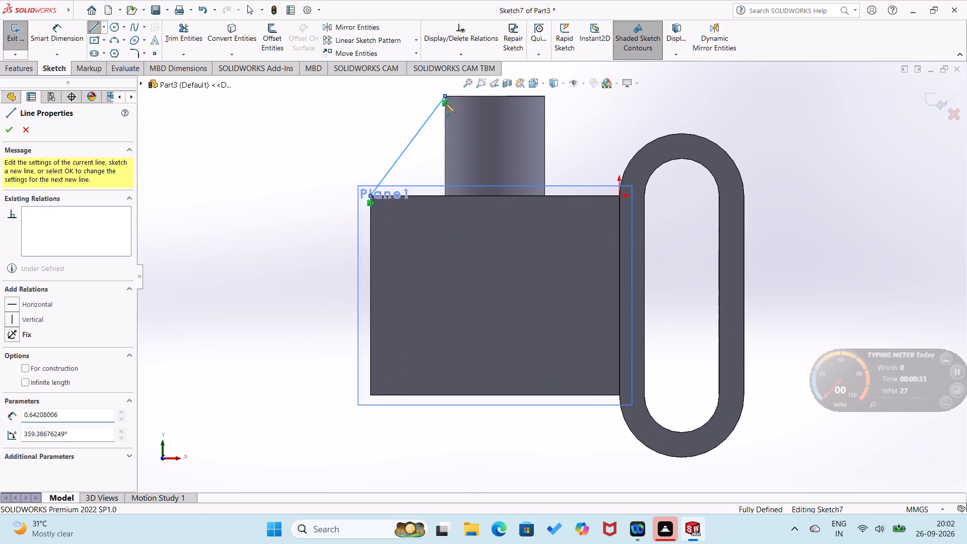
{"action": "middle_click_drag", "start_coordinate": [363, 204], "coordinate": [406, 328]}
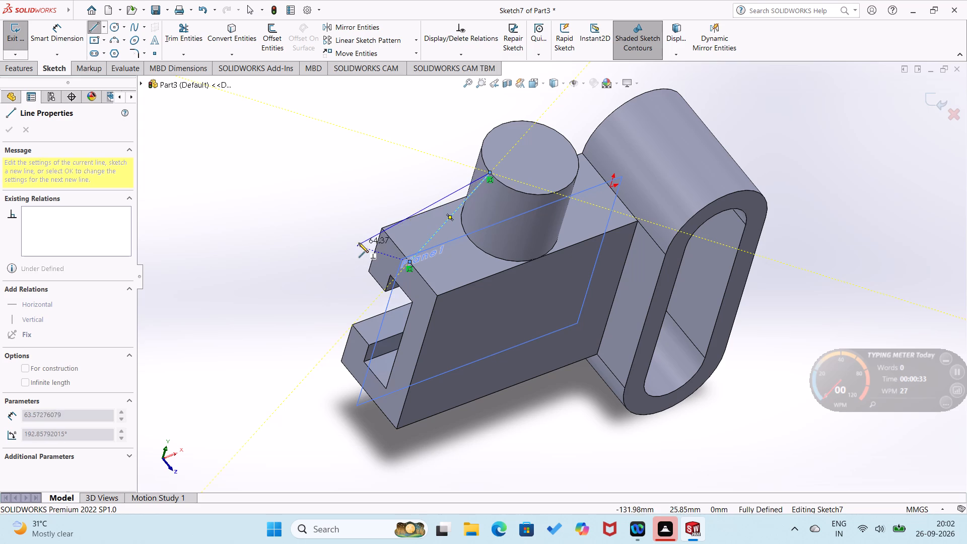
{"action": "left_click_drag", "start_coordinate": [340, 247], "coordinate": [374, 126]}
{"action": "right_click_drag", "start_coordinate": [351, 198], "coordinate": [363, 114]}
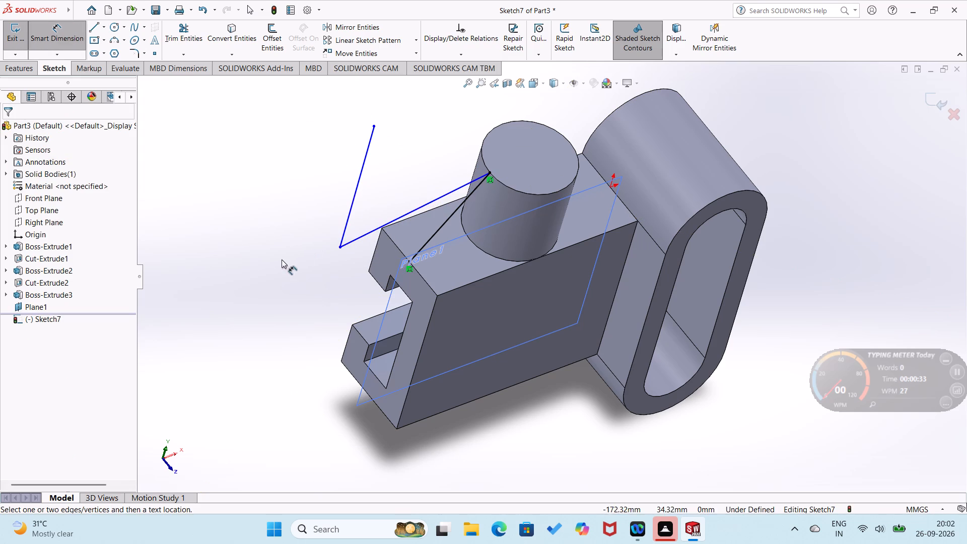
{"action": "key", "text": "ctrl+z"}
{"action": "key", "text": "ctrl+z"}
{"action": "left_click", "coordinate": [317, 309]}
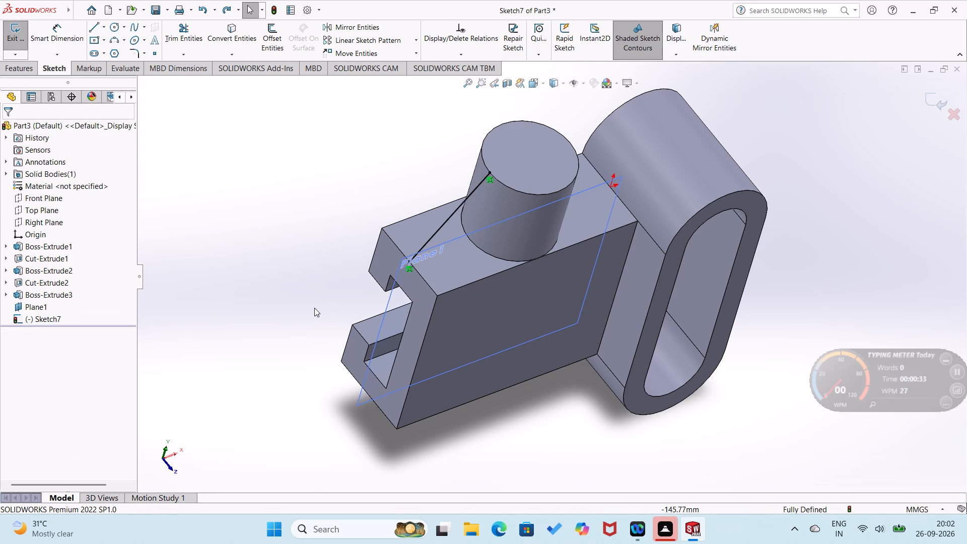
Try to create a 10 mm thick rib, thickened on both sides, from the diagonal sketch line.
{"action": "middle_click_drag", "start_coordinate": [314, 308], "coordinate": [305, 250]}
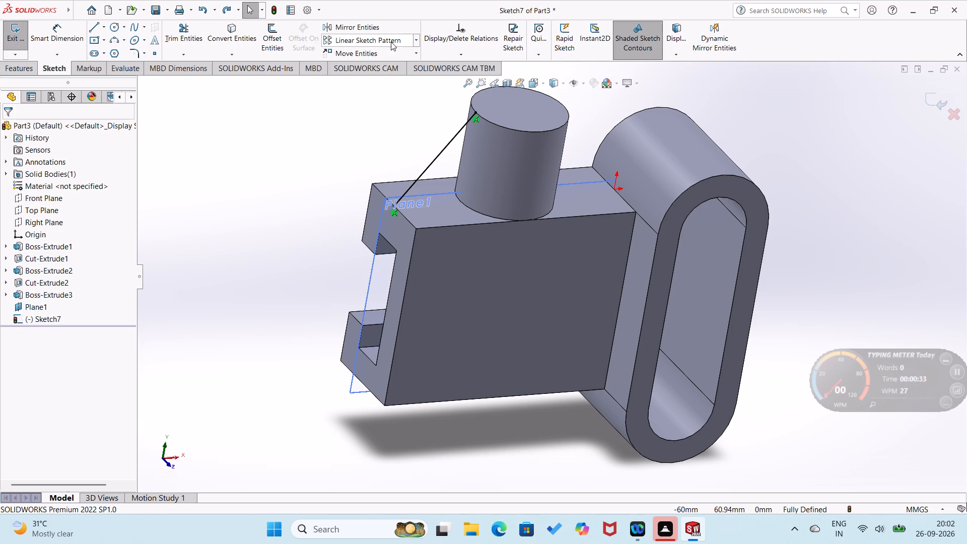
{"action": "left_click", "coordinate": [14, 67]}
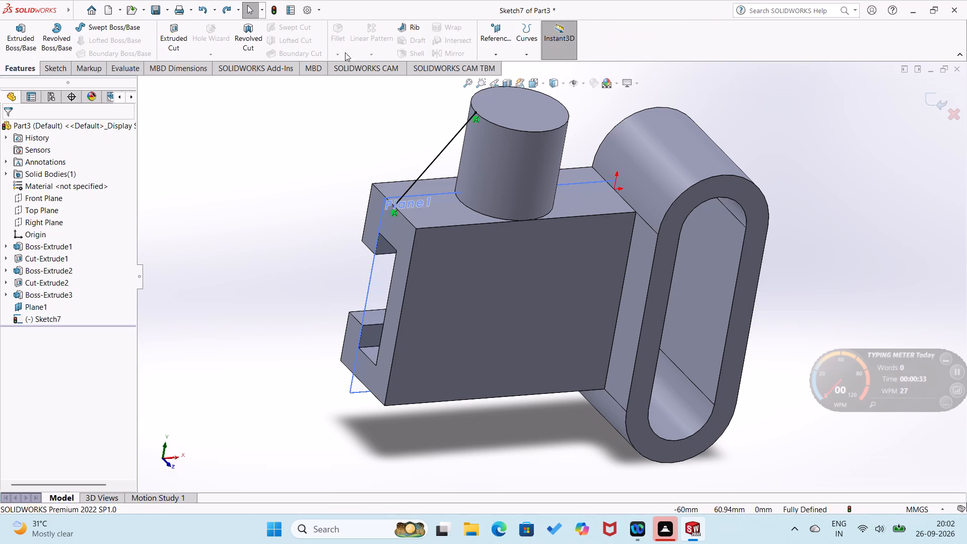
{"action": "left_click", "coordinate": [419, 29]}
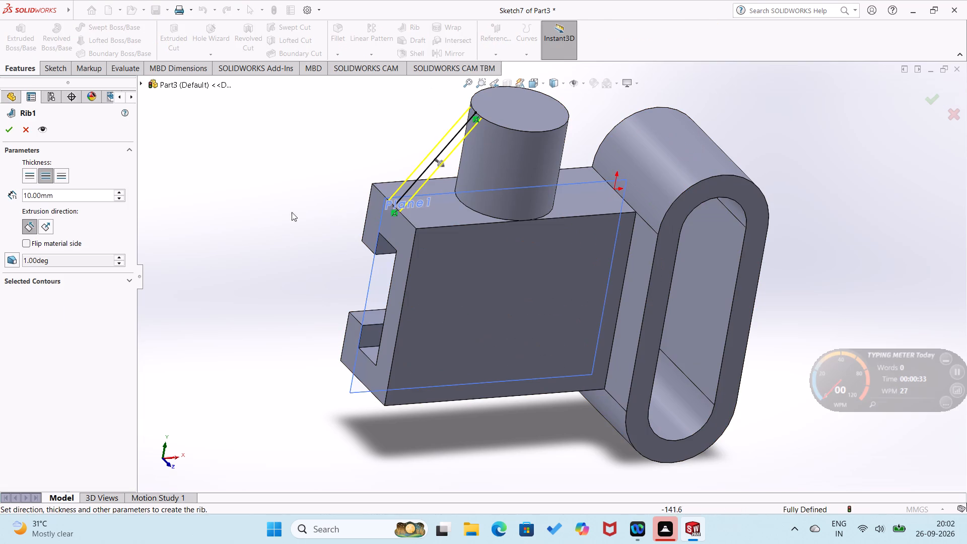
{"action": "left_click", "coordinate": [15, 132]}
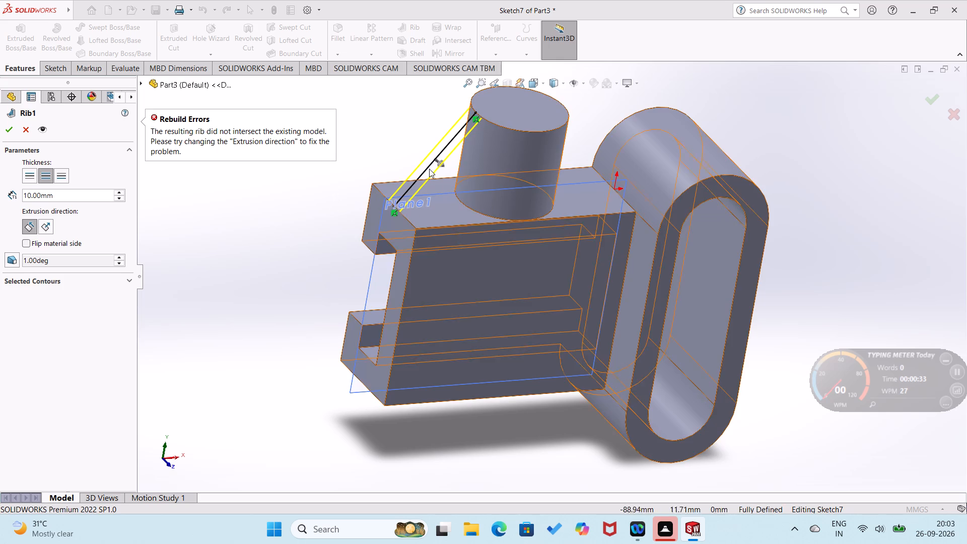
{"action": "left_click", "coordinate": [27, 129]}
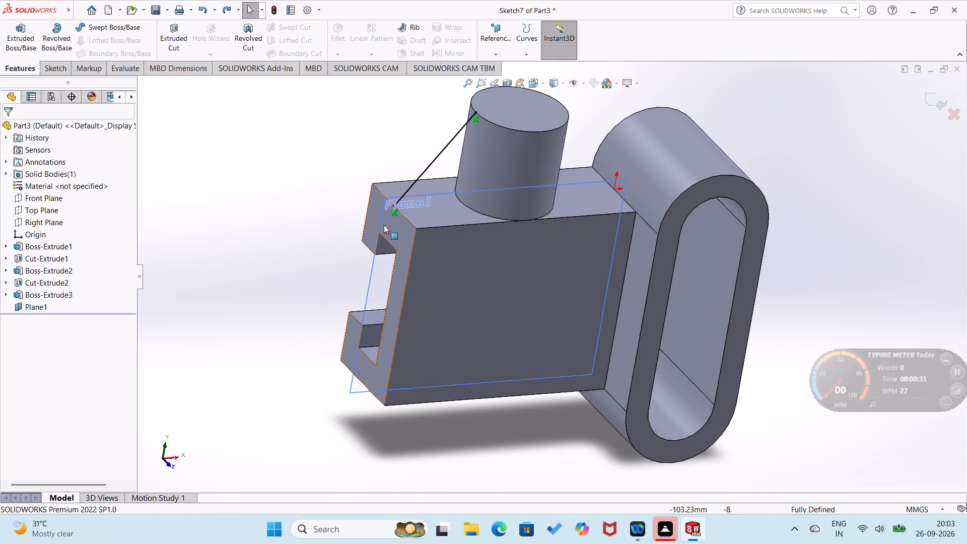
Close the triangle with a 30 mm horizontal line along the block's top edge and a vertical line up the cylinder's side to its top.
{"action": "key", "text": "ctrl+8"}
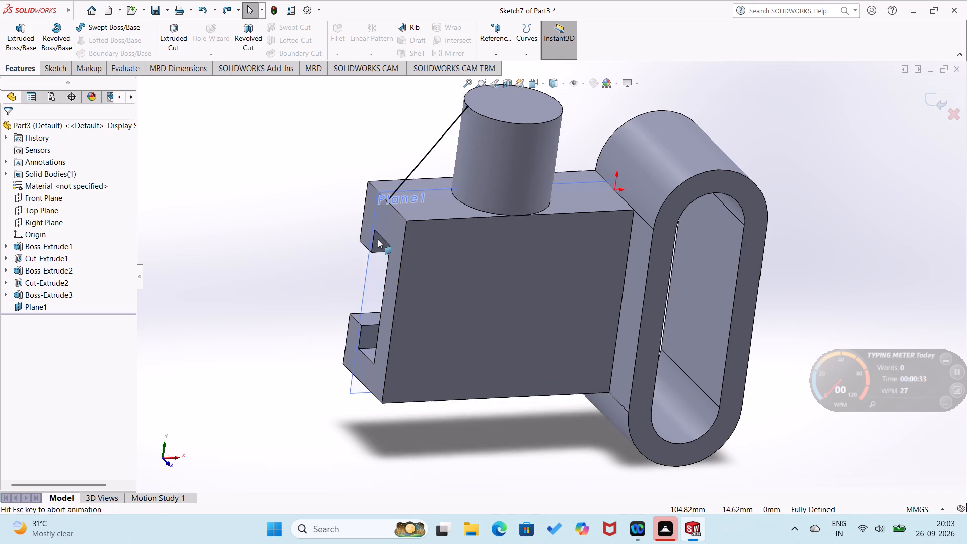
{"action": "right_click_drag", "start_coordinate": [281, 194], "coordinate": [206, 223]}
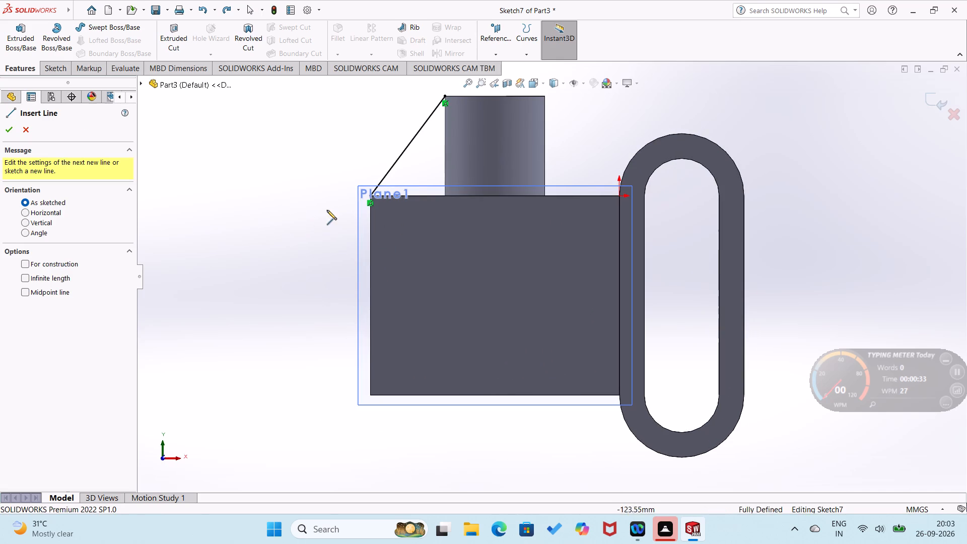
{"action": "left_click", "coordinate": [372, 194]}
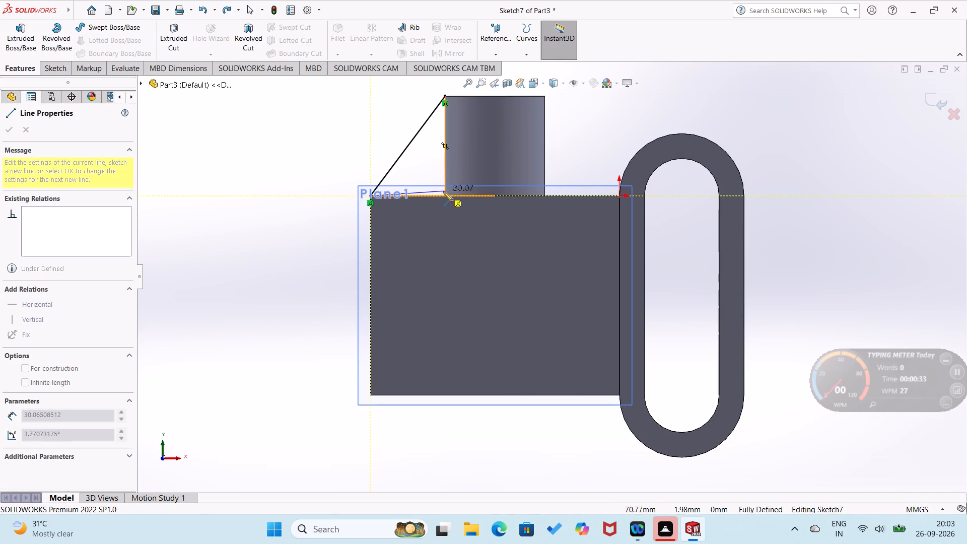
{"action": "scroll", "coordinate": [442, 191], "scroll_direction": "down", "scroll_amount": 5}
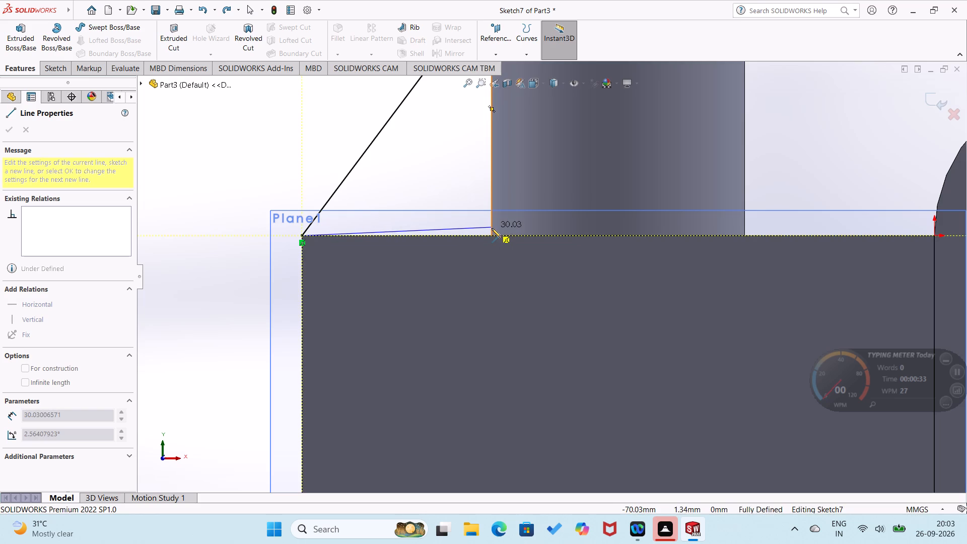
{"action": "left_click", "coordinate": [492, 235]}
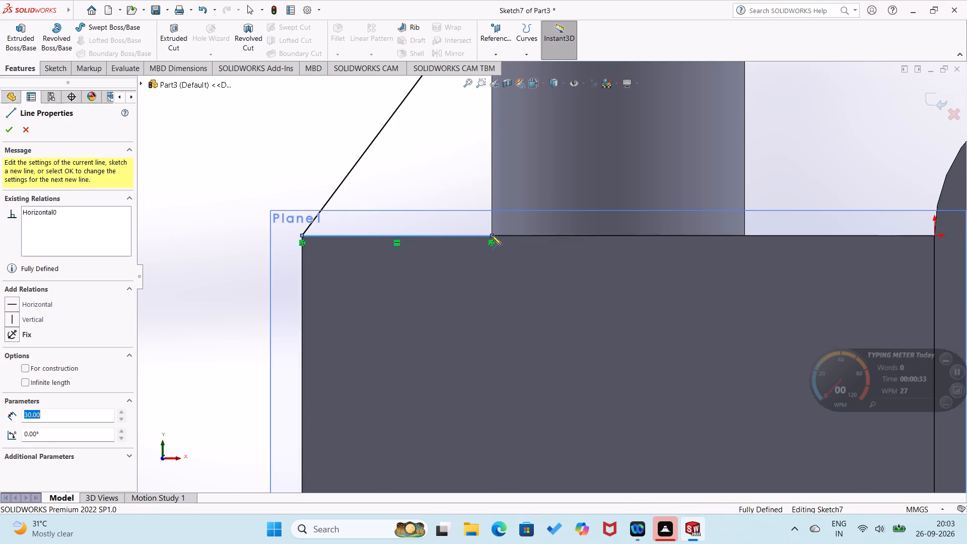
{"action": "scroll", "coordinate": [484, 194], "scroll_direction": "up", "scroll_amount": 4}
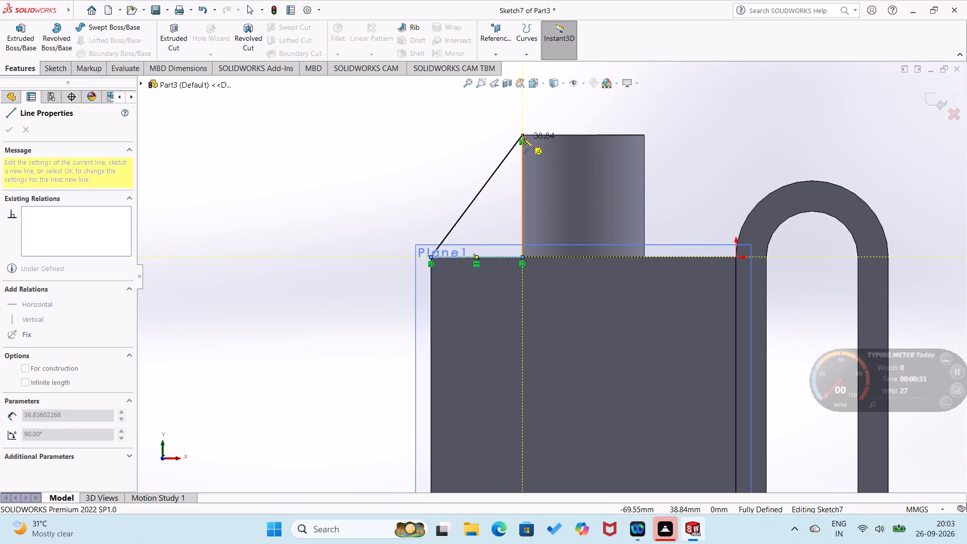
{"action": "left_click", "coordinate": [522, 134]}
{"action": "right_click_drag", "start_coordinate": [432, 192], "coordinate": [434, 115]}
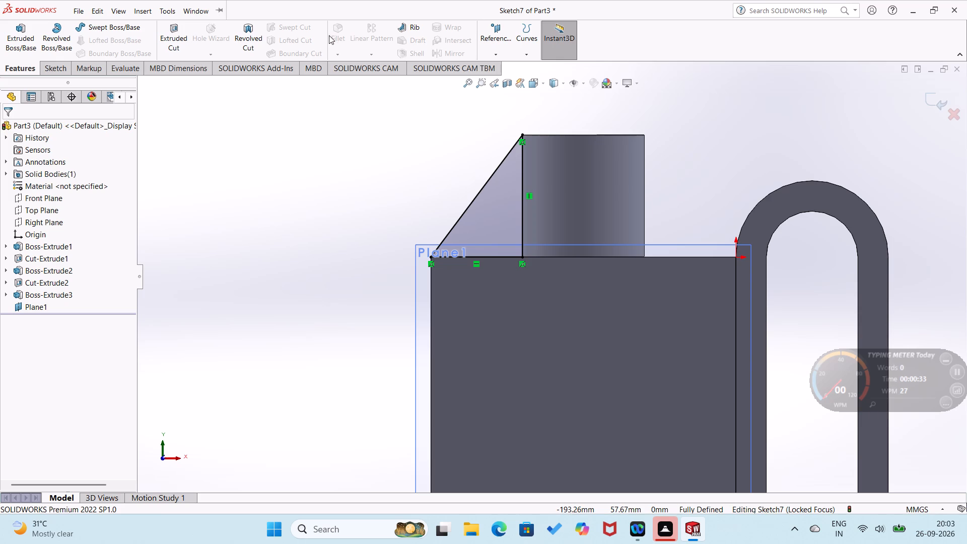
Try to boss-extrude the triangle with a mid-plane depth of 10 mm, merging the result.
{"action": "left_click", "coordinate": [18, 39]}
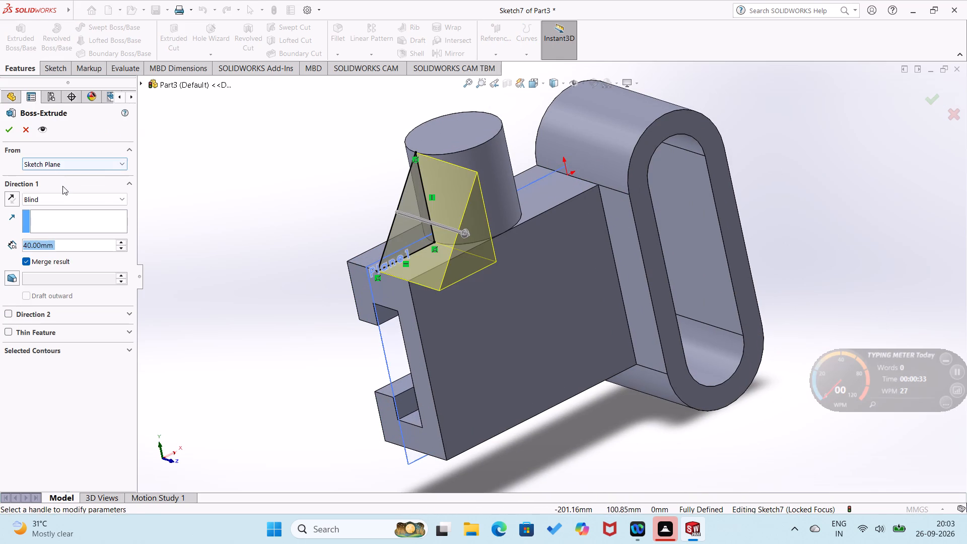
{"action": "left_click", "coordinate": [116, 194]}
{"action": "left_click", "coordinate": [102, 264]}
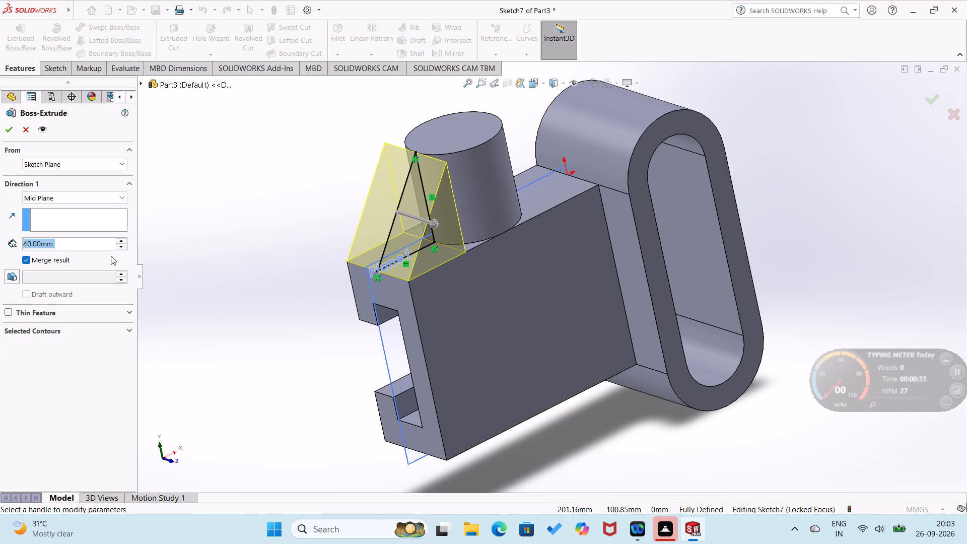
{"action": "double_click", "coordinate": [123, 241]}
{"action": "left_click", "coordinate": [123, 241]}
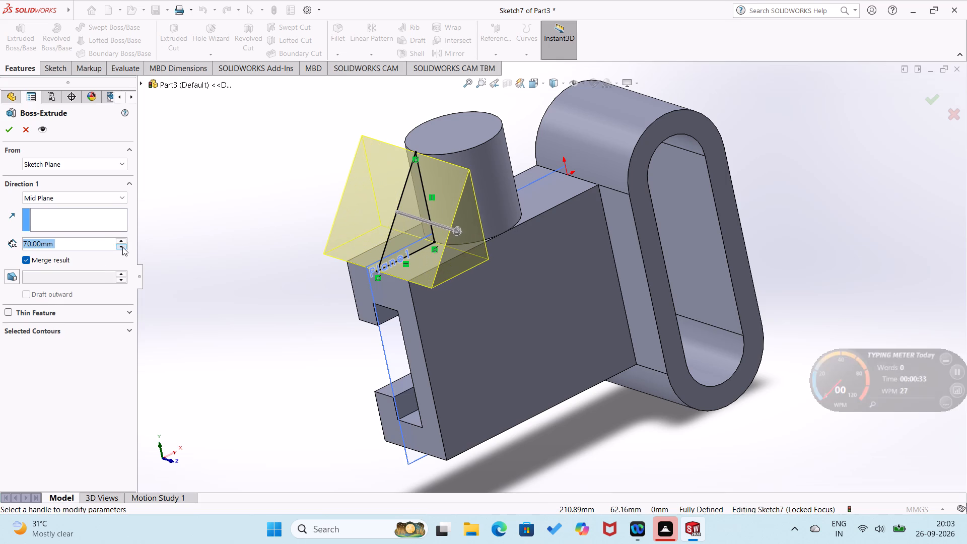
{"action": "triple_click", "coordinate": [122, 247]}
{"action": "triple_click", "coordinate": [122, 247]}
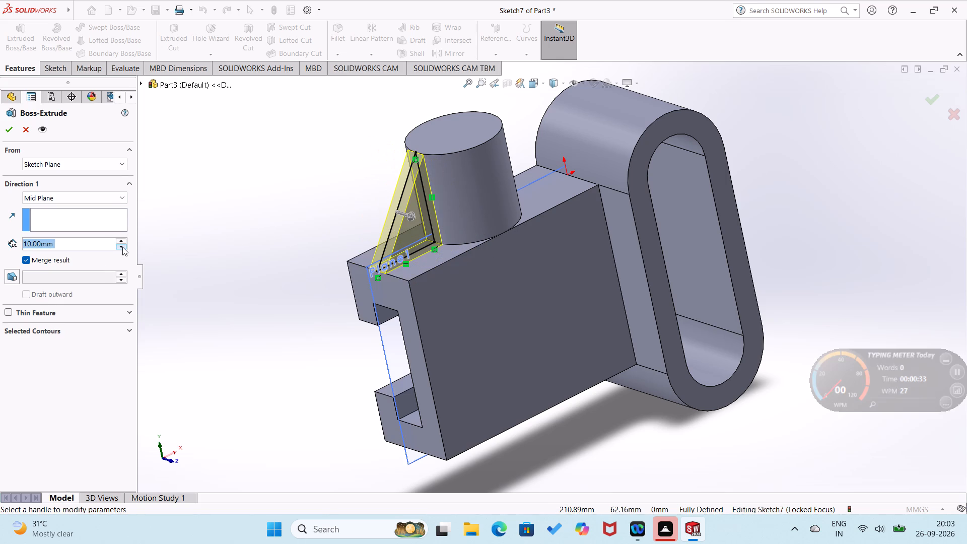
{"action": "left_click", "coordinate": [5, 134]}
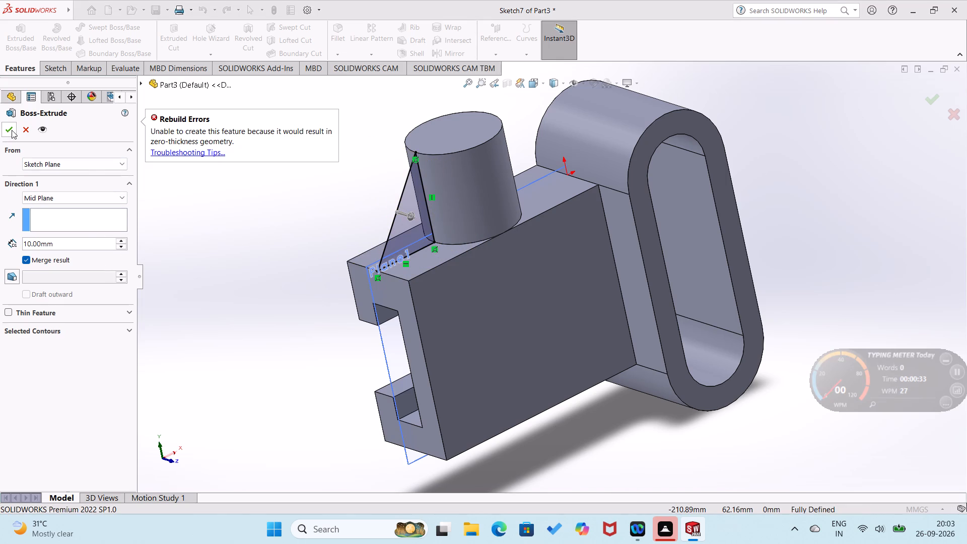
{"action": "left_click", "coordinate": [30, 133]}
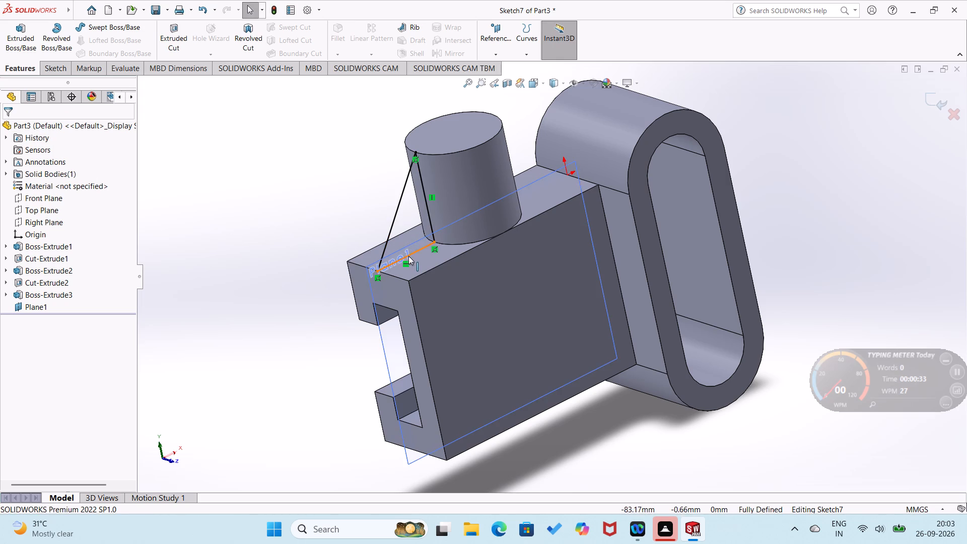
Delete the triangle's horizontal line along the block's top edge.
{"action": "key", "text": "ctrl+8"}
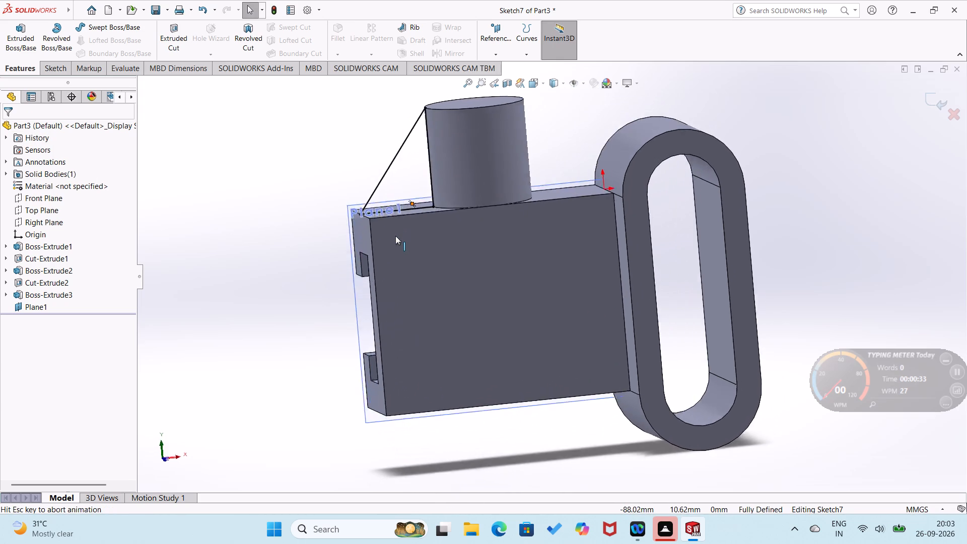
{"action": "scroll", "coordinate": [426, 205], "scroll_direction": "down", "scroll_amount": 8}
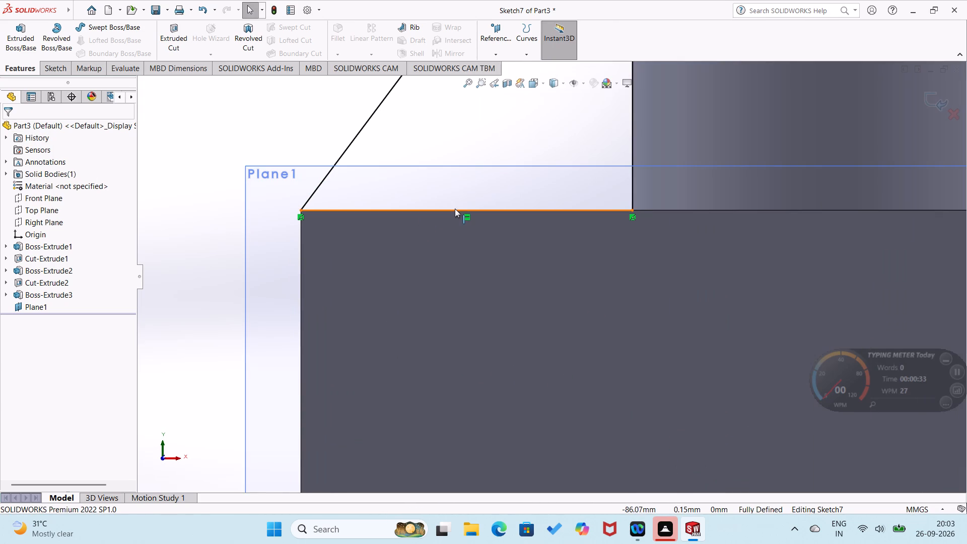
{"action": "left_click", "coordinate": [455, 209]}
{"action": "key", "text": "Delete"}
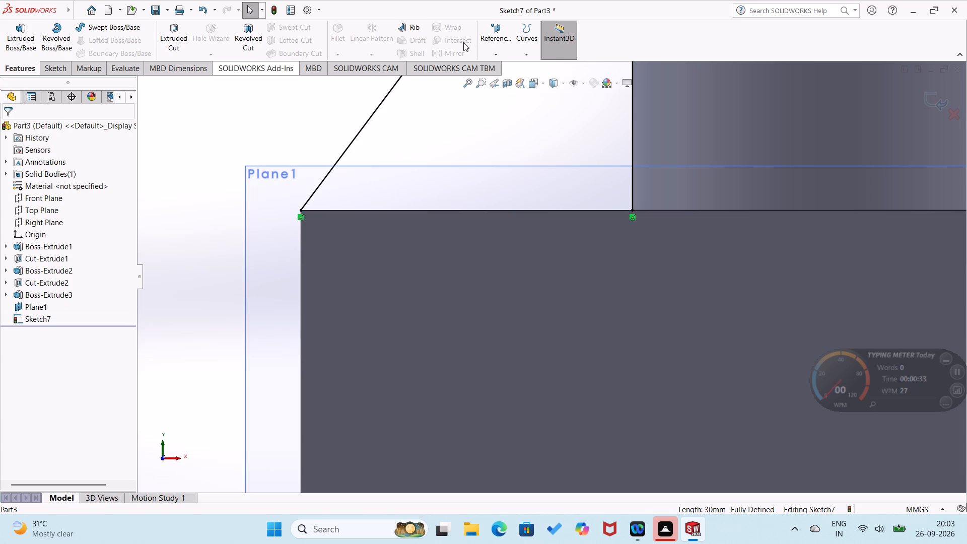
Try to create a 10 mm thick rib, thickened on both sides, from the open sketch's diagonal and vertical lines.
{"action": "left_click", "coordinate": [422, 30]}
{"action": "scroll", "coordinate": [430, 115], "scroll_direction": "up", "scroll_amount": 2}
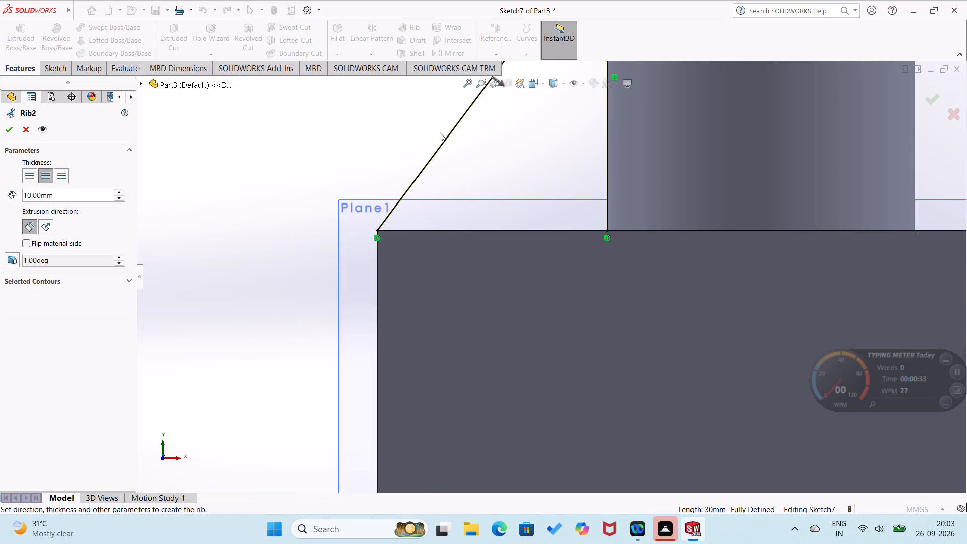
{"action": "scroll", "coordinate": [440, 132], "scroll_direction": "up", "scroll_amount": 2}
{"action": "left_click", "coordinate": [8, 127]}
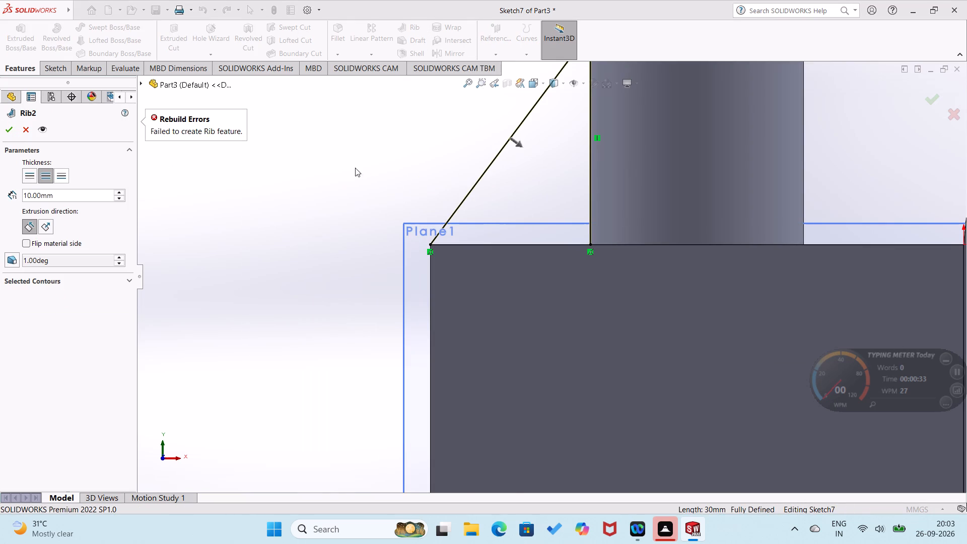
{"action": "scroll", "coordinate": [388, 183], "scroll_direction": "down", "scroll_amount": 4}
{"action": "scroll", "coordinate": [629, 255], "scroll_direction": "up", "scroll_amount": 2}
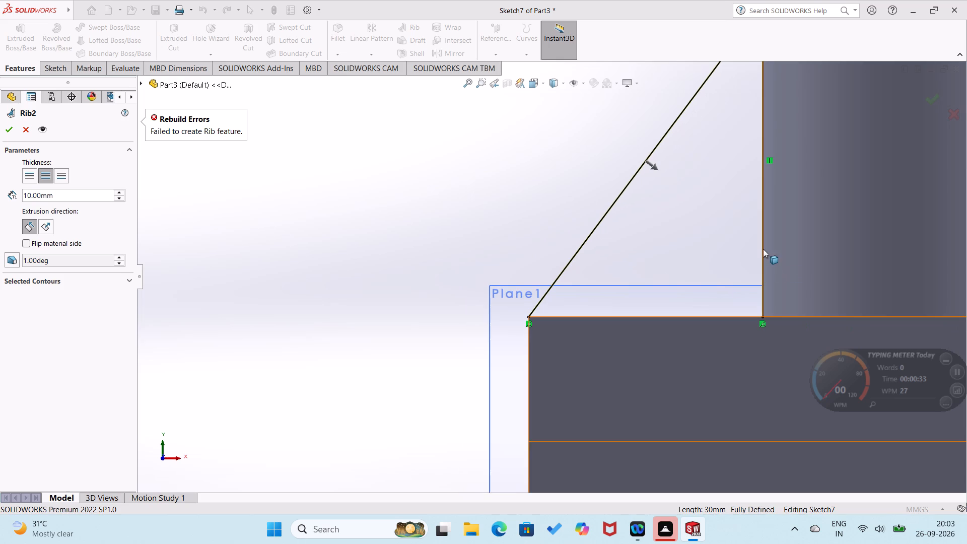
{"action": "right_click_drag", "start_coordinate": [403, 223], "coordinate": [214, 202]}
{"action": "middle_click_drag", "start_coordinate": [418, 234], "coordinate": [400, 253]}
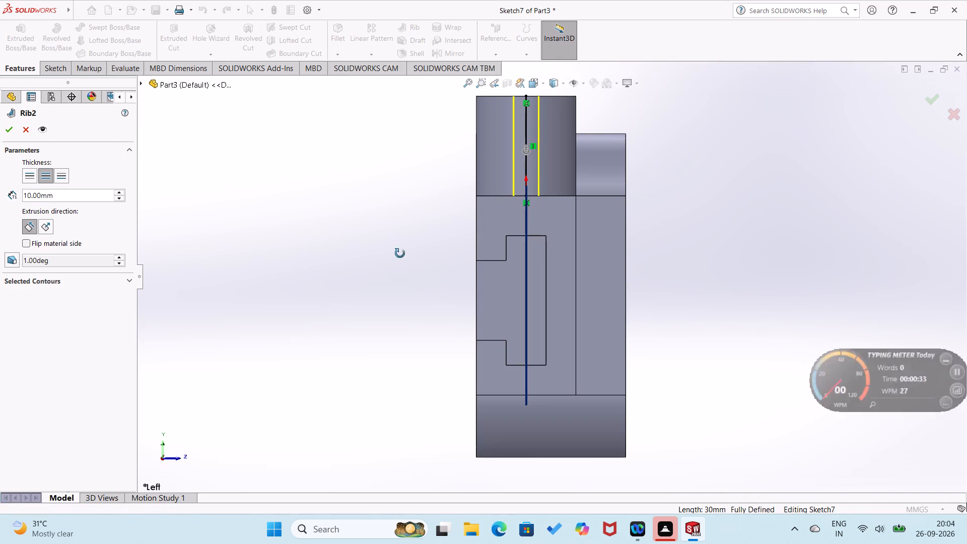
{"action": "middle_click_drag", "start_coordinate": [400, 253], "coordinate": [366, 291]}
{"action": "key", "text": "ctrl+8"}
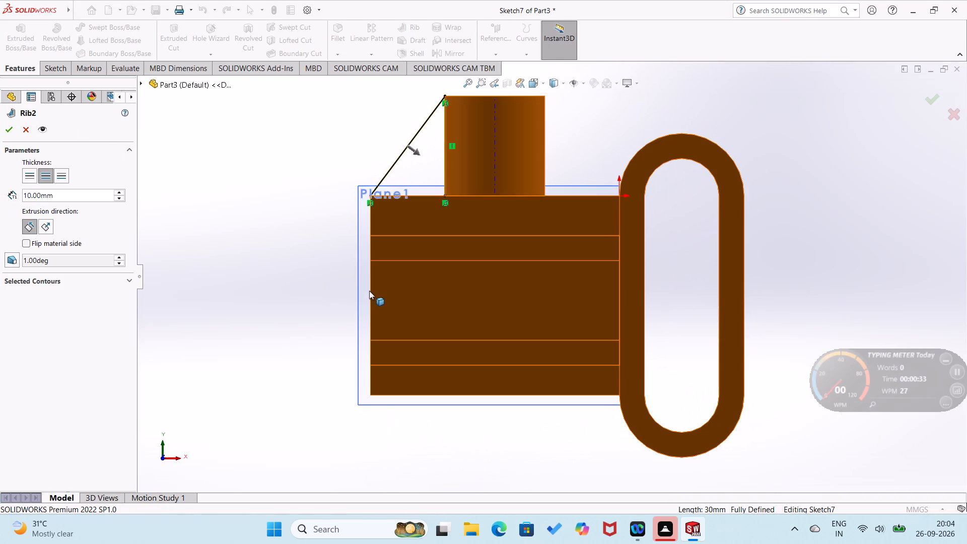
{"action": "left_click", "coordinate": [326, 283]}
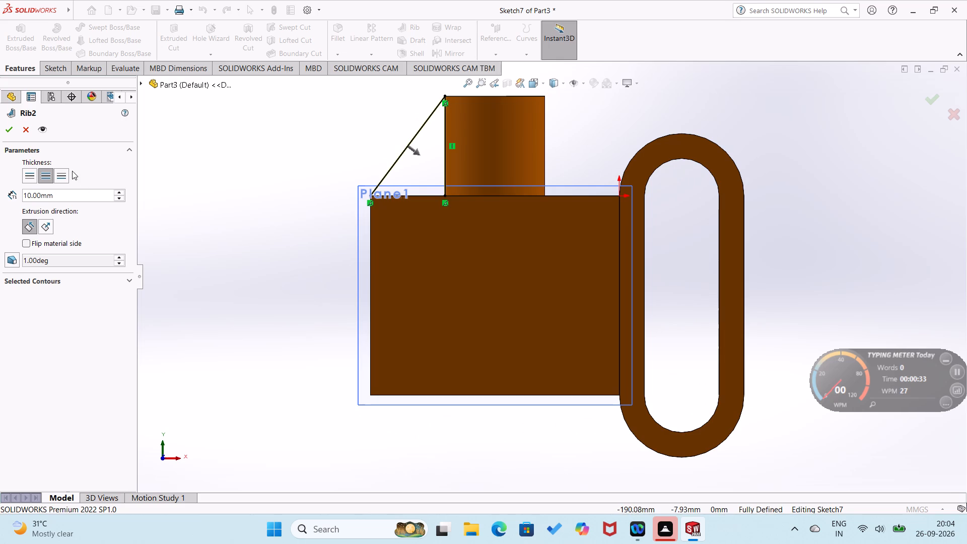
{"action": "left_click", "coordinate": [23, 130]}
Close the triangle again with a 30 mm horizontal line along the block's top edge to the cylinder's base.
{"action": "right_click_drag", "start_coordinate": [343, 245], "coordinate": [252, 271]}
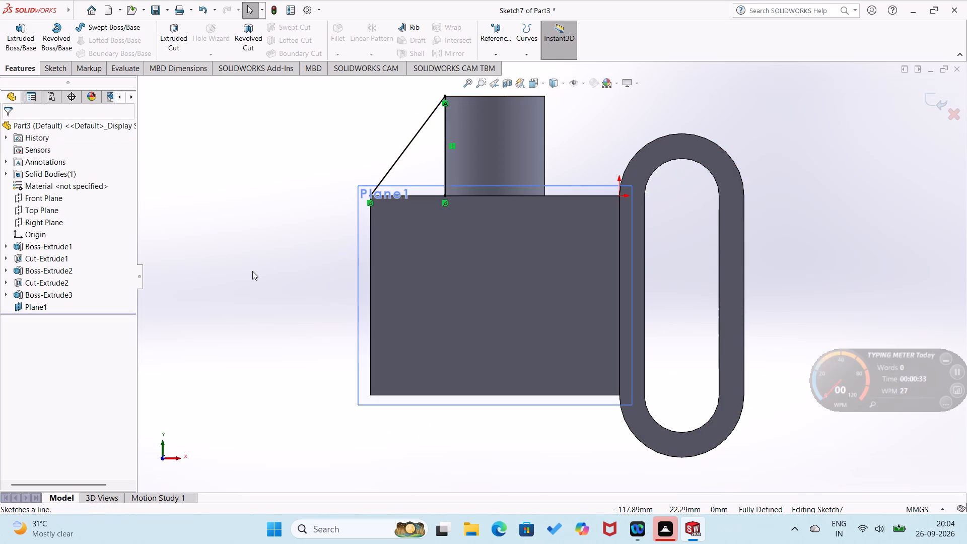
{"action": "right_click_drag", "start_coordinate": [252, 271], "coordinate": [242, 275]}
{"action": "scroll", "coordinate": [397, 174], "scroll_direction": "down", "scroll_amount": 4}
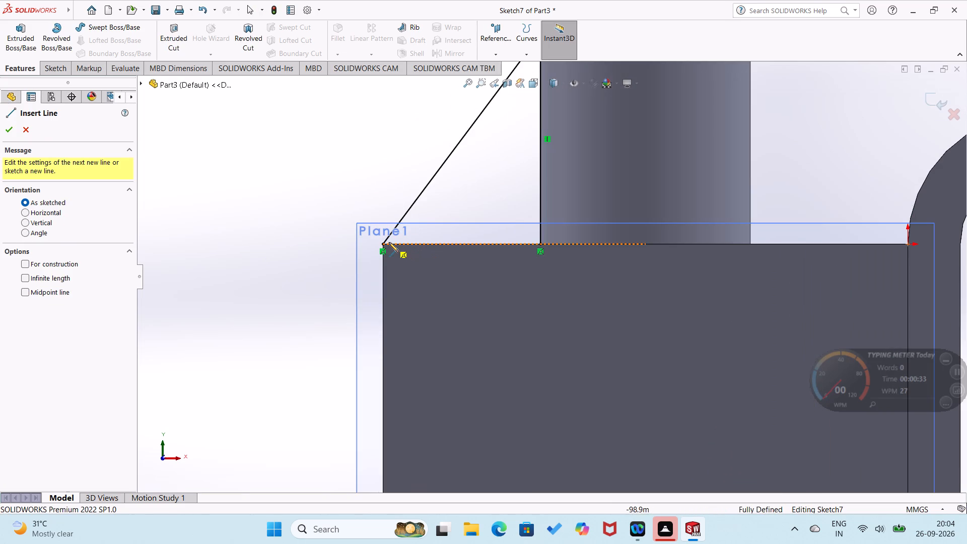
{"action": "left_click_drag", "start_coordinate": [383, 243], "coordinate": [389, 249]}
{"action": "left_click", "coordinate": [540, 245]}
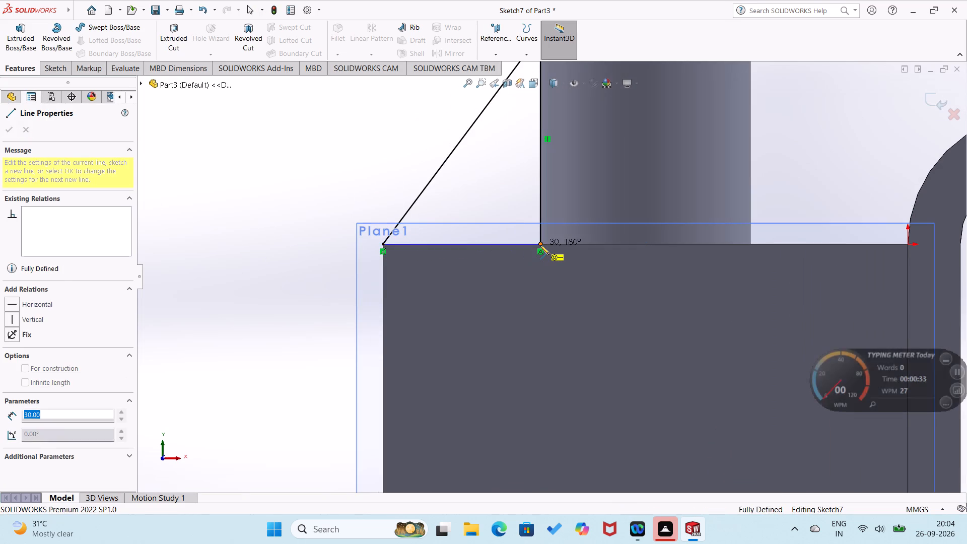
{"action": "right_click_drag", "start_coordinate": [327, 250], "coordinate": [332, 141]}
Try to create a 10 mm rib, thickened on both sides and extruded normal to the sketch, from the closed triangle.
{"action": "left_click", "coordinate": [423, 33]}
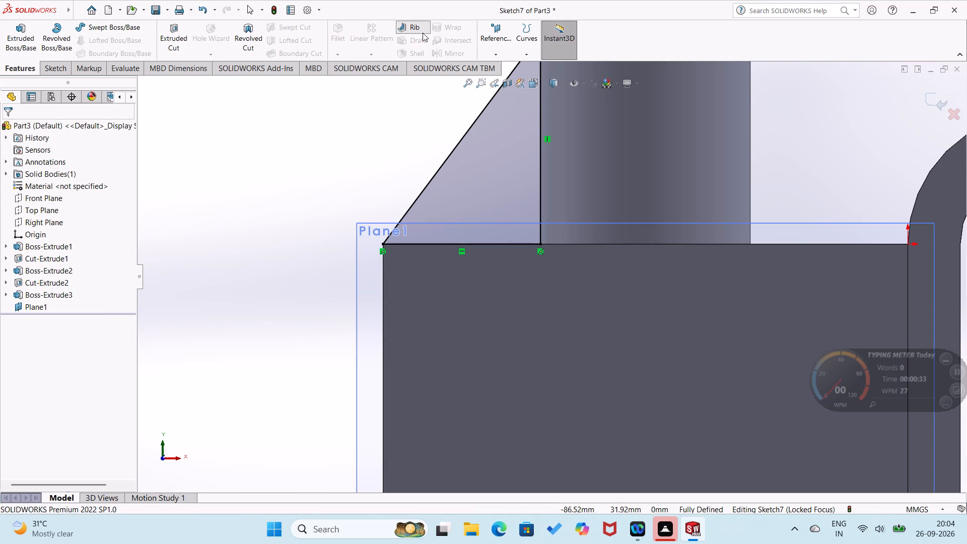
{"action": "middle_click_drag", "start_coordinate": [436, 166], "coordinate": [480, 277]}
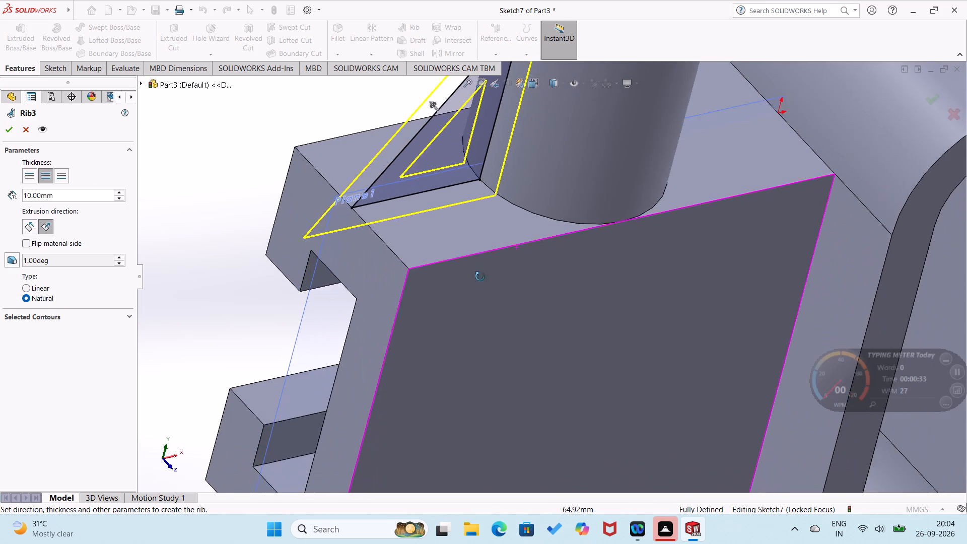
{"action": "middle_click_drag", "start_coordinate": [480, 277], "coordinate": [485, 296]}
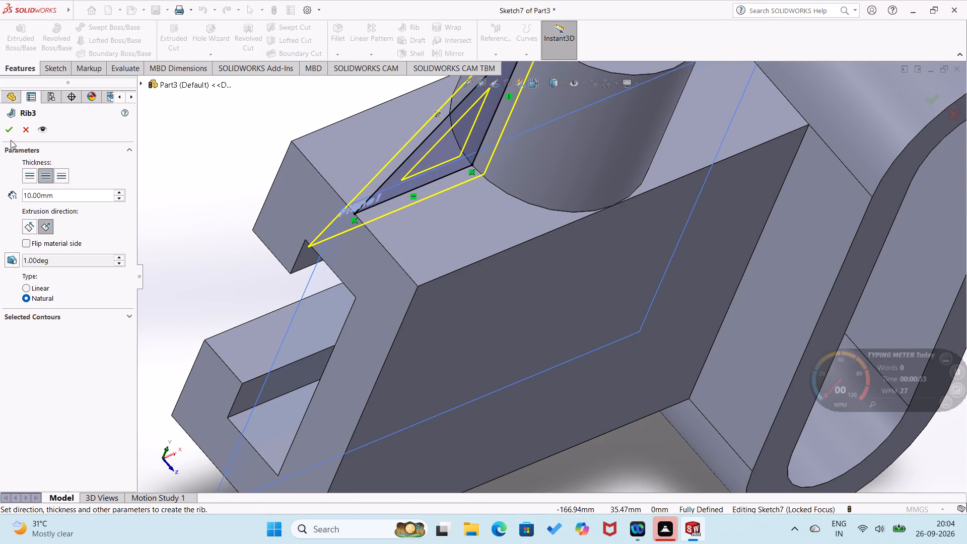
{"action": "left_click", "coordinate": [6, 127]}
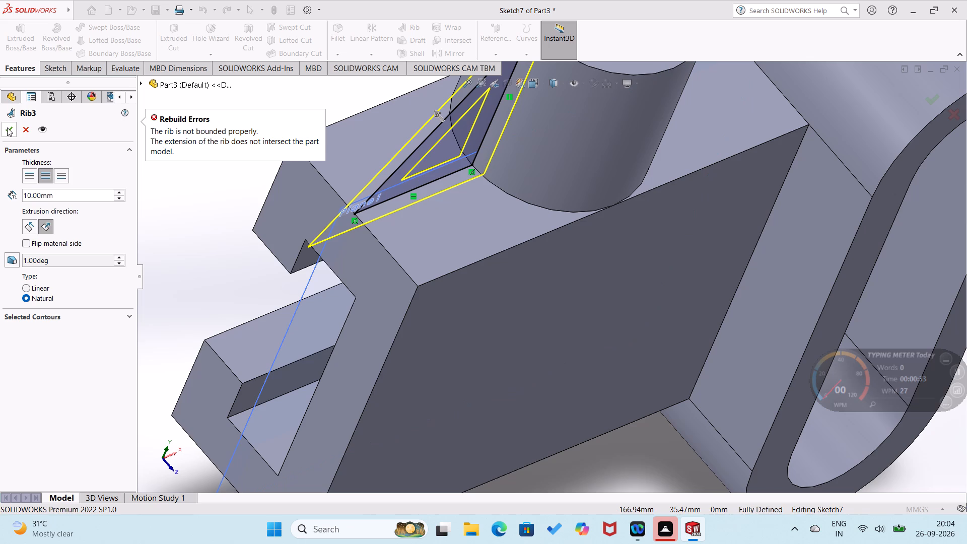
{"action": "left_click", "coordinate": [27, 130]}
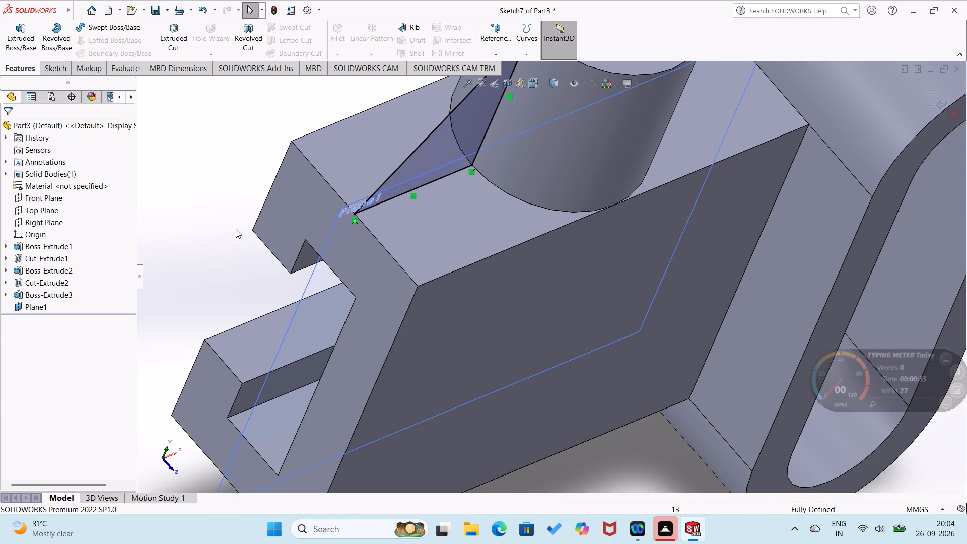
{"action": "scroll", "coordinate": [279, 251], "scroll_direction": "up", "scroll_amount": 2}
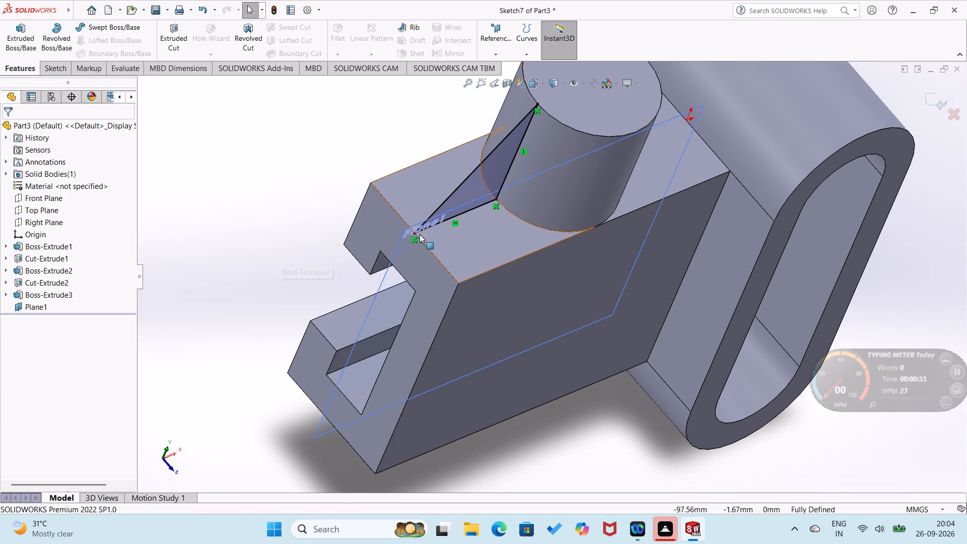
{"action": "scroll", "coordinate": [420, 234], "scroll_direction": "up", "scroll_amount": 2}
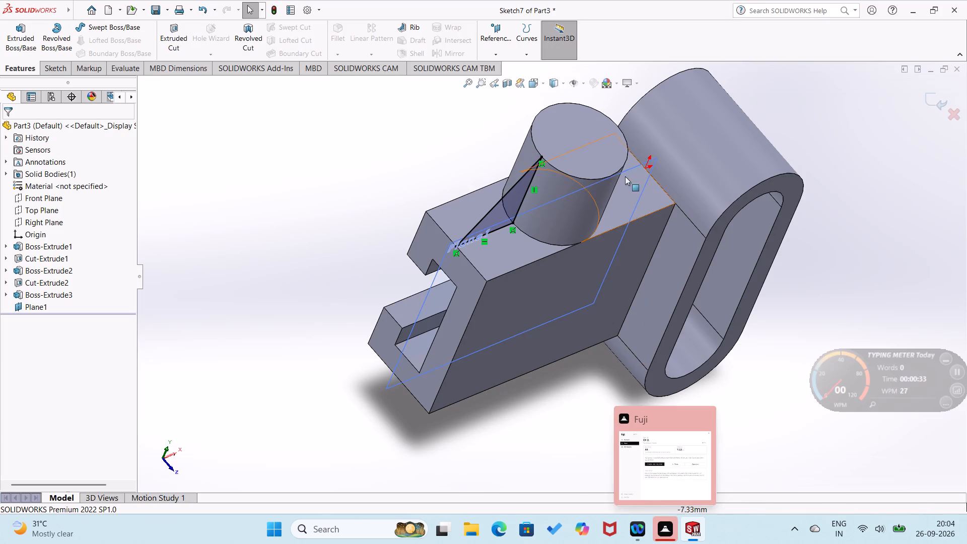
Exit the triangle sketch, keeping its lines.
{"action": "right_click", "coordinate": [597, 160]}
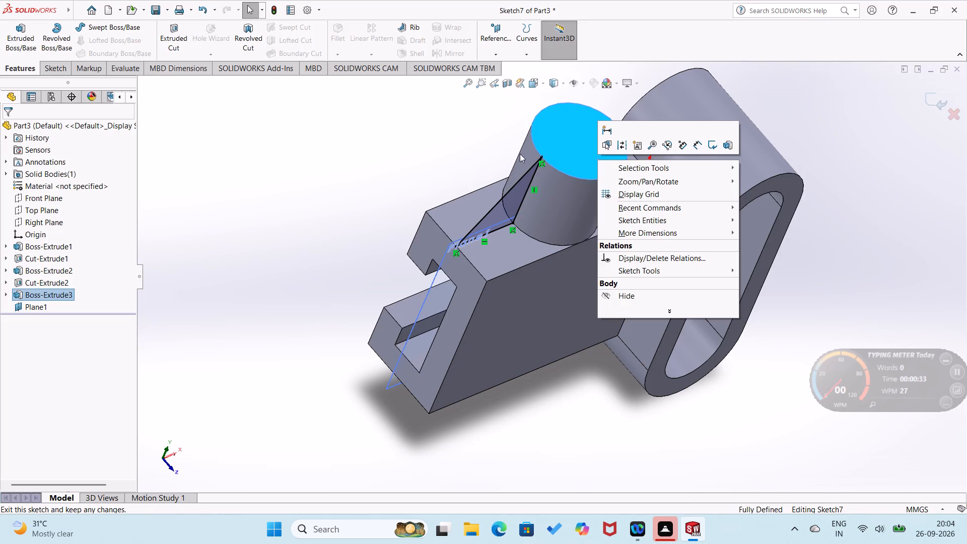
{"action": "left_click", "coordinate": [62, 72]}
{"action": "left_click", "coordinate": [8, 31]}
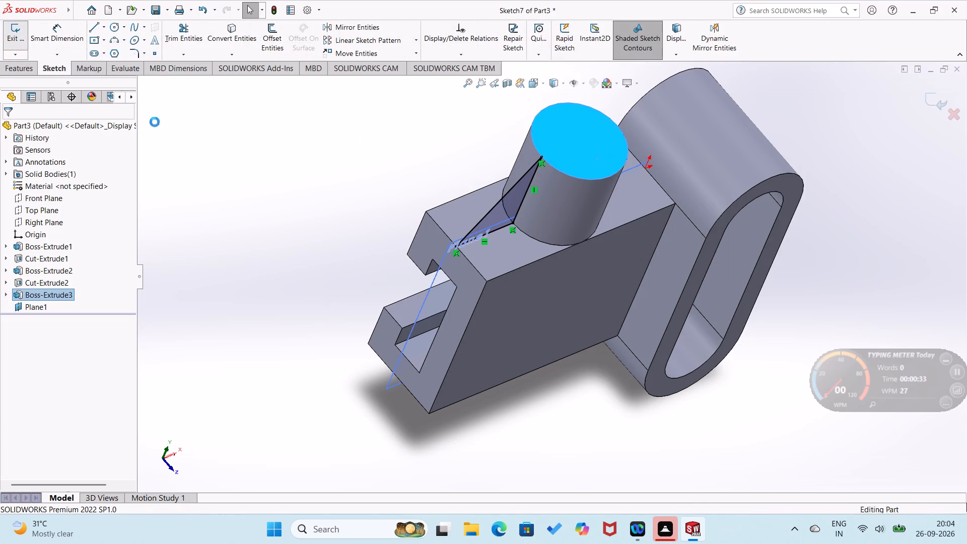
Start a sketch on the cylinder's top face and draw a concentric circle about 21 mm in diameter.
{"action": "right_click", "coordinate": [592, 147]}
{"action": "left_click", "coordinate": [619, 129]}
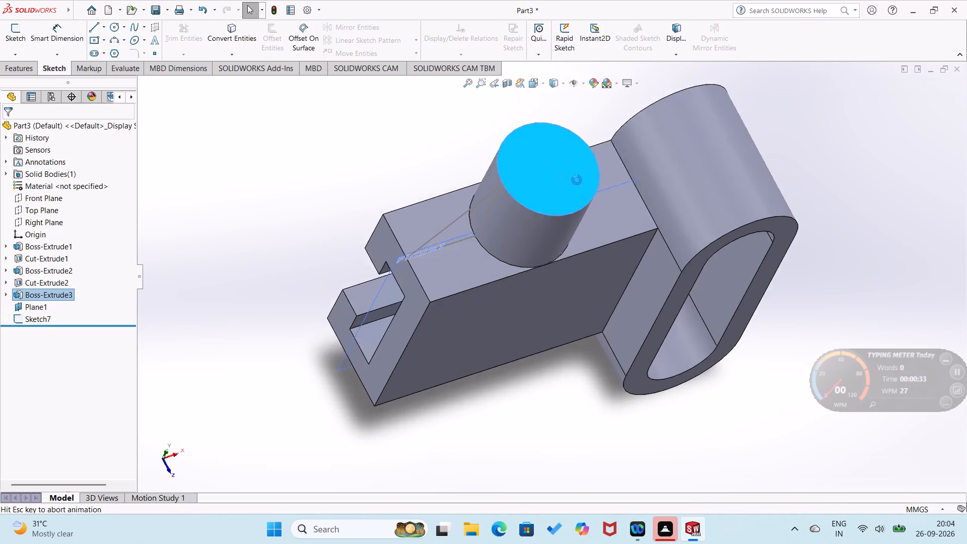
{"action": "right_click_drag", "start_coordinate": [268, 276], "coordinate": [290, 188]}
{"action": "right_click_drag", "start_coordinate": [243, 211], "coordinate": [399, 142]}
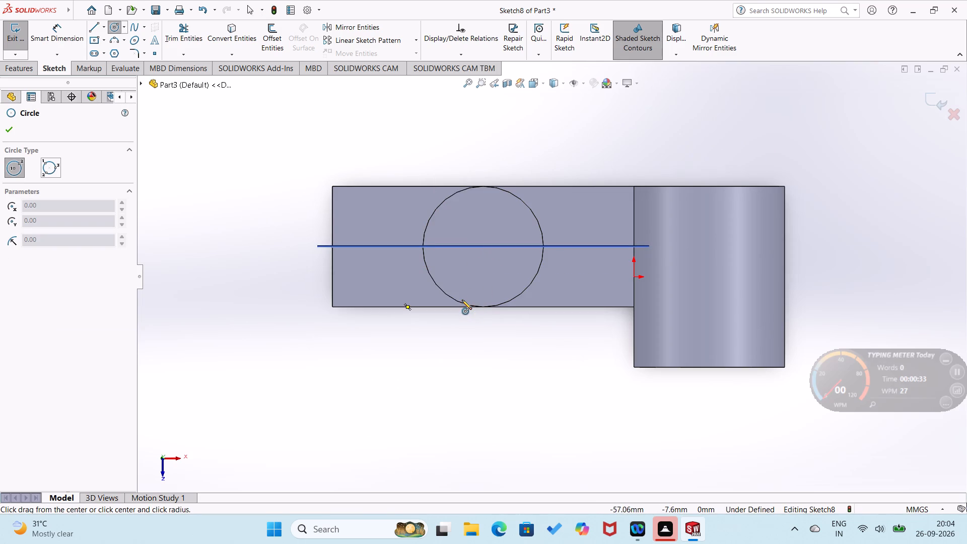
{"action": "left_click", "coordinate": [485, 245]}
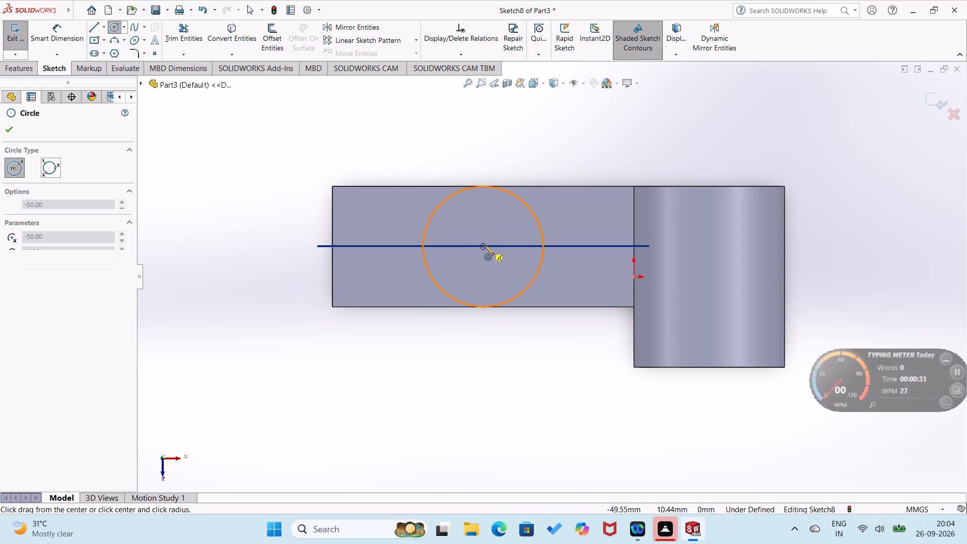
{"action": "left_click", "coordinate": [494, 277]}
Dimension the circle's diameter as 20 mm.
{"action": "right_click_drag", "start_coordinate": [501, 287], "coordinate": [536, 181]}
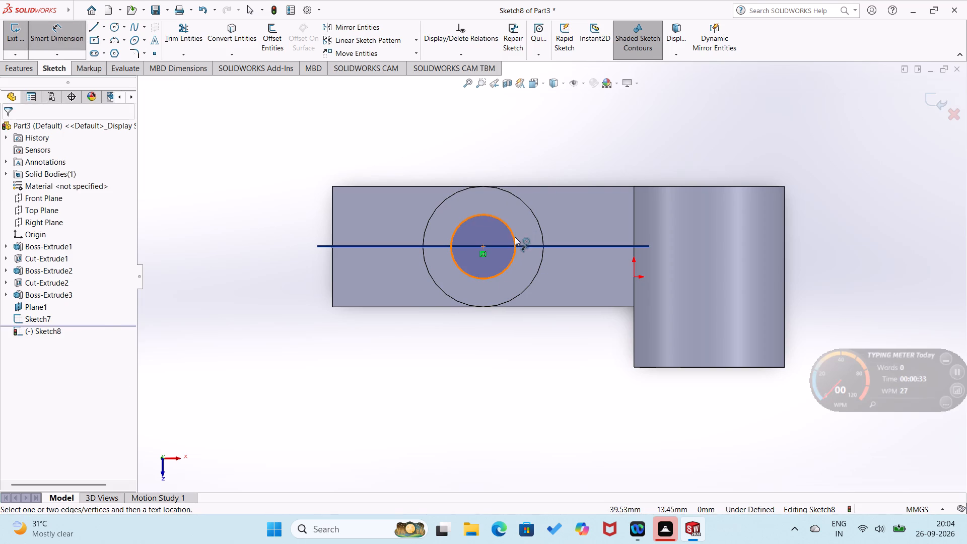
{"action": "left_click", "coordinate": [514, 239]}
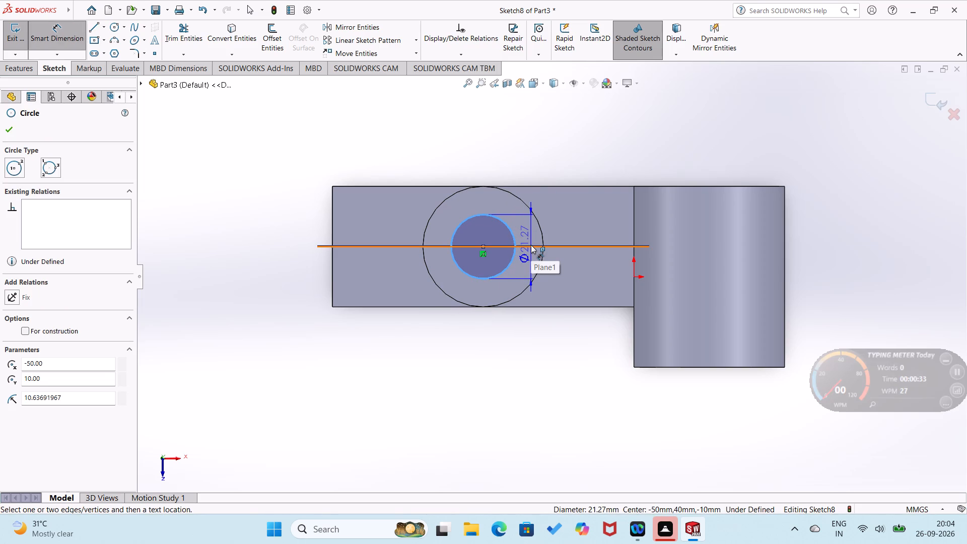
{"action": "left_click", "coordinate": [531, 245]}
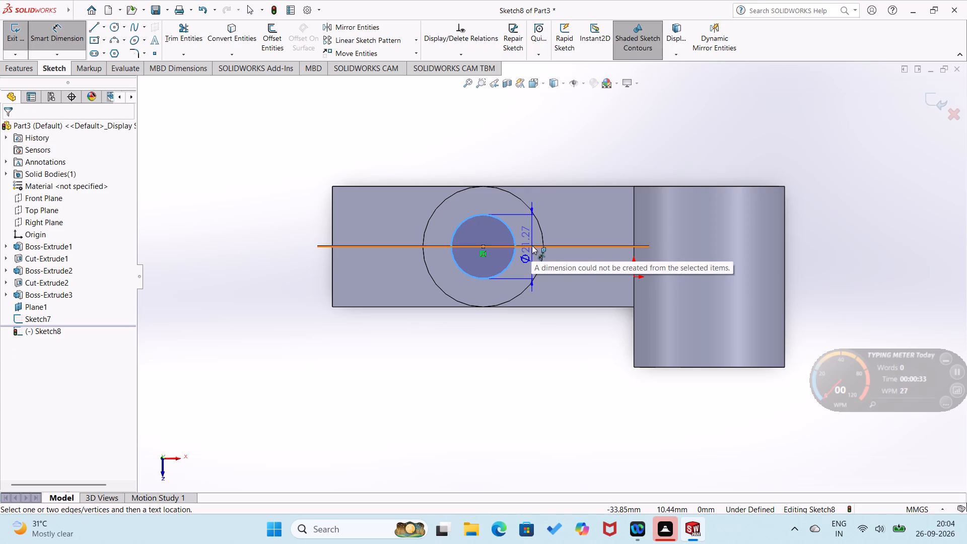
{"action": "key", "text": "1"}
{"action": "key", "text": "2"}
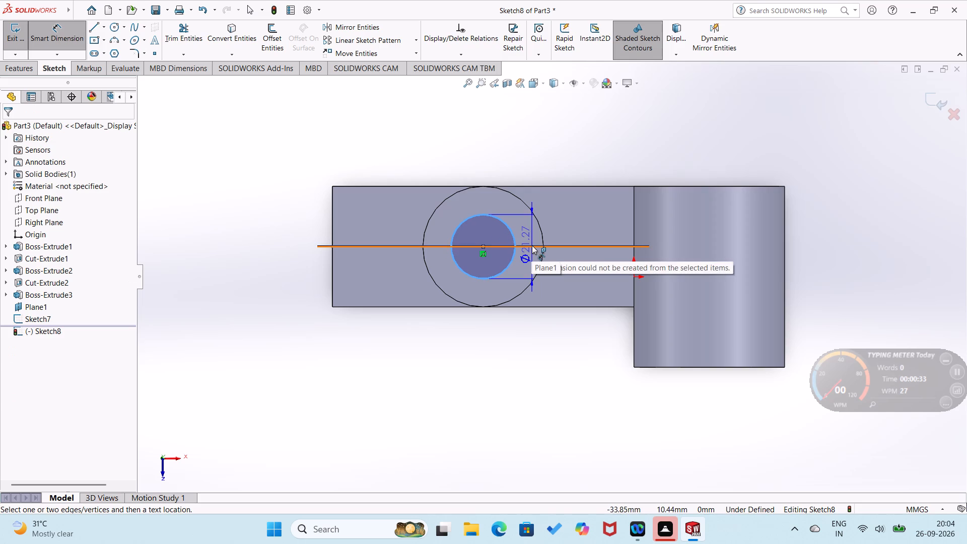
{"action": "left_click", "coordinate": [531, 256]}
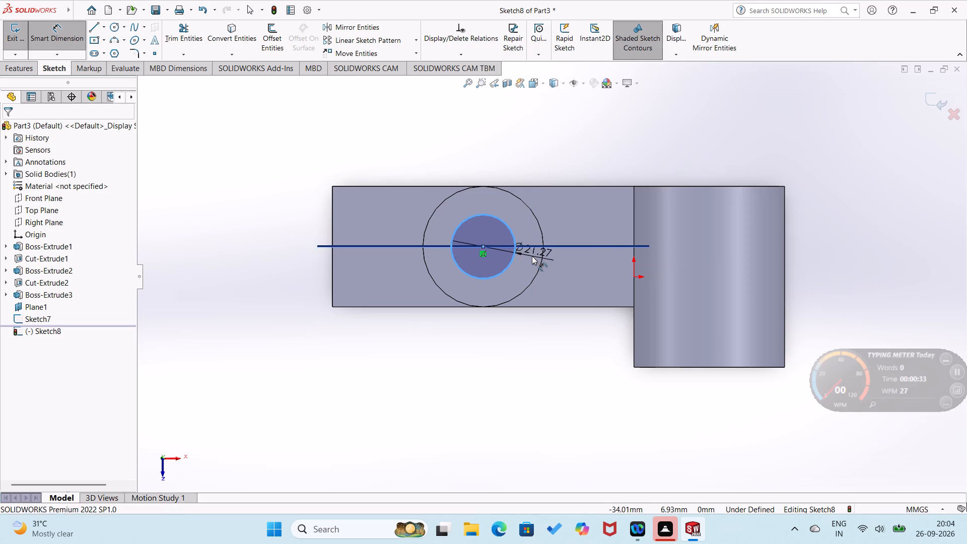
{"action": "type", "text": "20"}
{"action": "key", "text": "Return"}
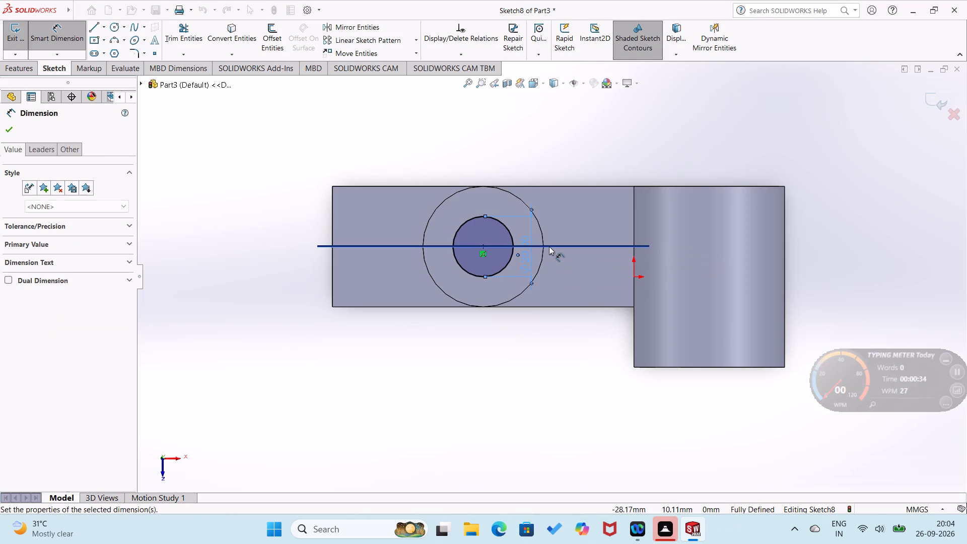
{"action": "left_click", "coordinate": [196, 440]}
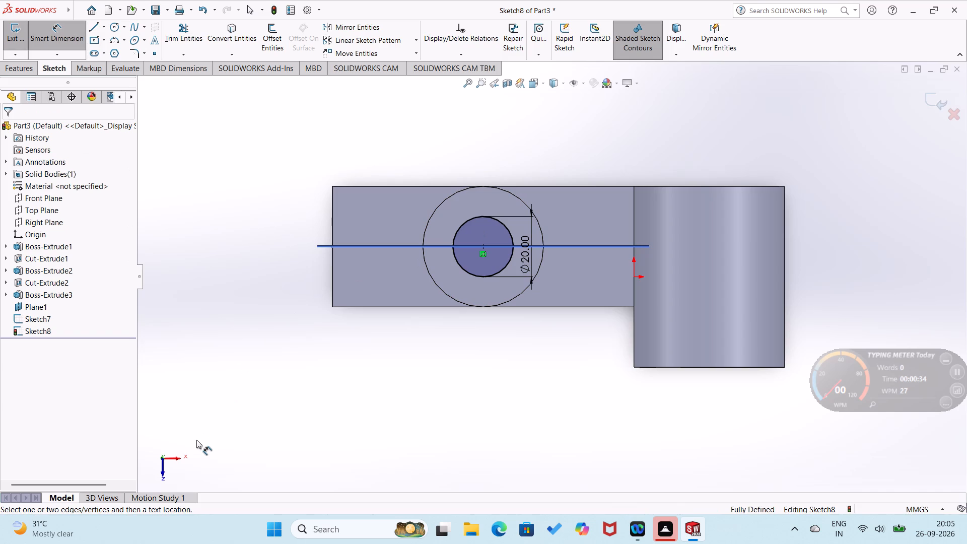
Cut-extrude the 20 mm circle down through the cylindrical boss with a blind depth of 40 mm.
{"action": "left_click", "coordinate": [9, 66]}
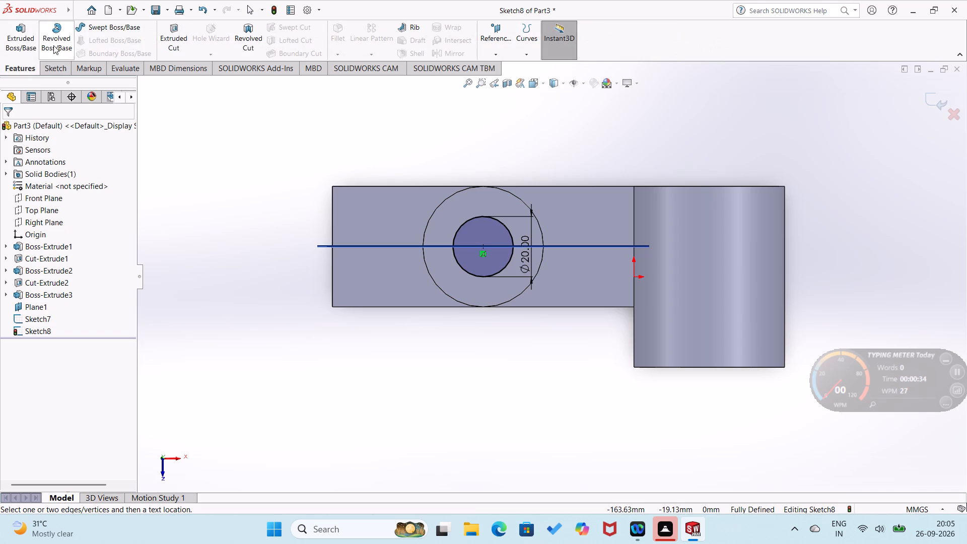
{"action": "left_click", "coordinate": [173, 50]}
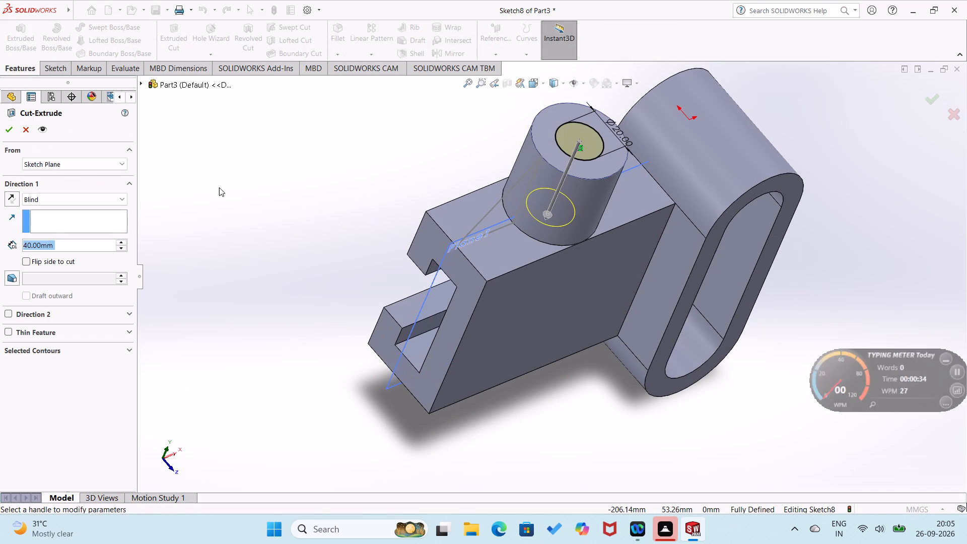
{"action": "left_click", "coordinate": [4, 128]}
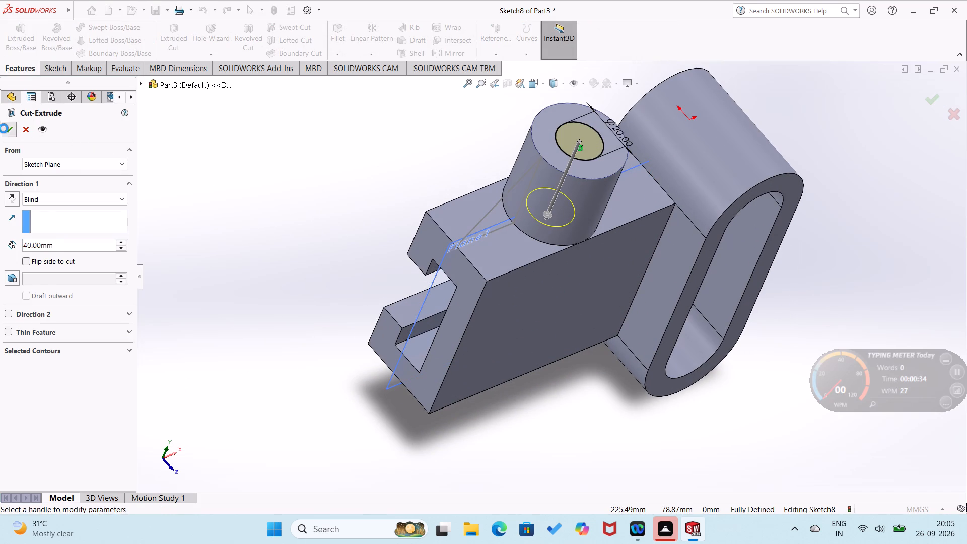
{"action": "left_click", "coordinate": [250, 232]}
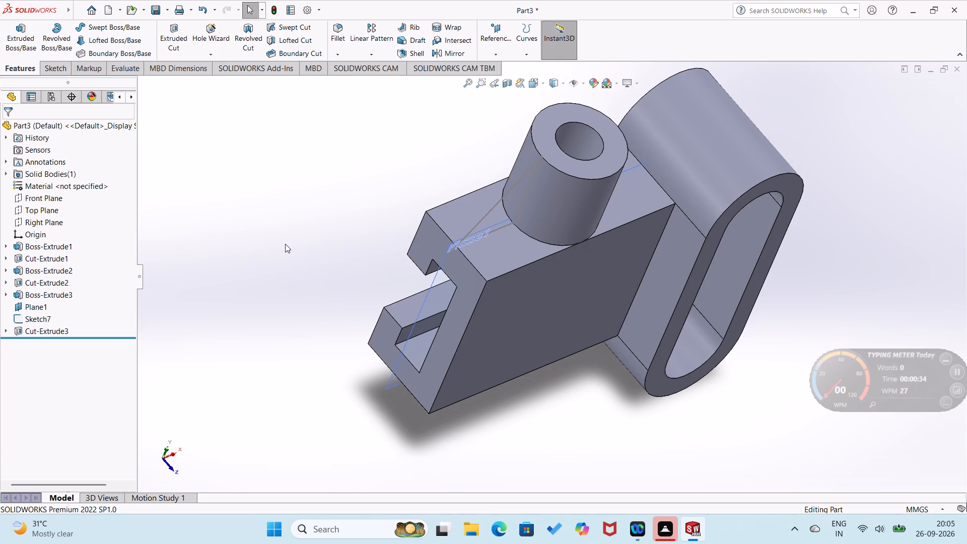
Review the bored cylindrical boss and close the part without saving its changes.
{"action": "middle_click_drag", "start_coordinate": [285, 244], "coordinate": [324, 318]}
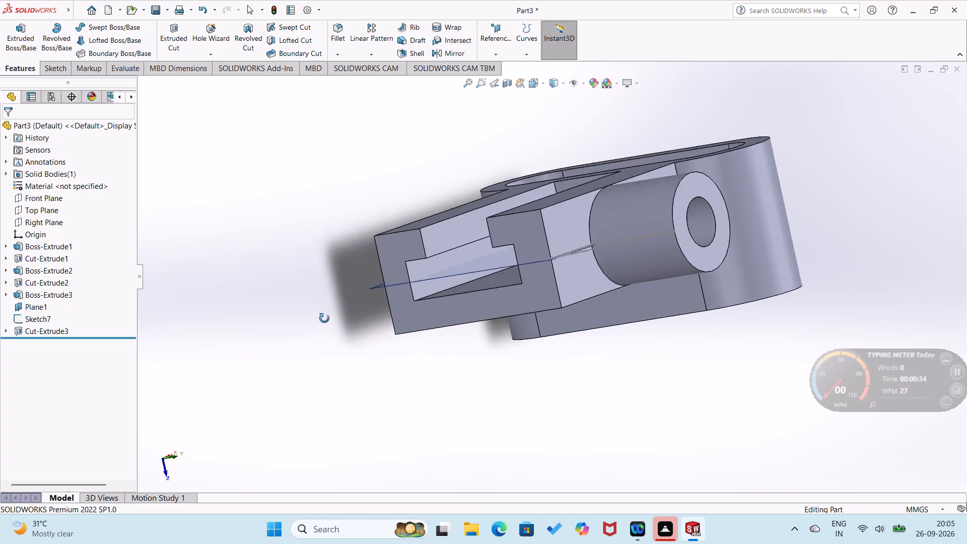
{"action": "middle_click_drag", "start_coordinate": [324, 318], "coordinate": [310, 257]}
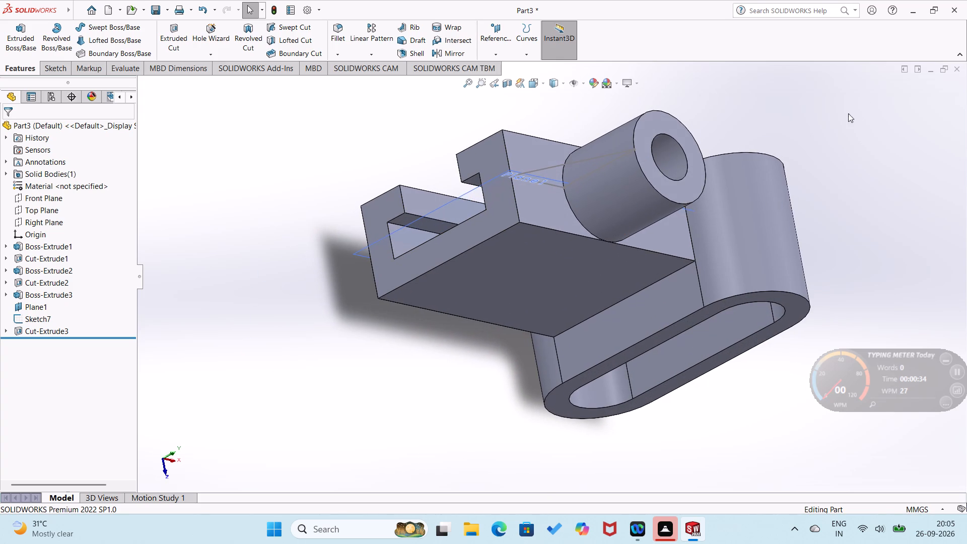
{"action": "left_click", "coordinate": [955, 70]}
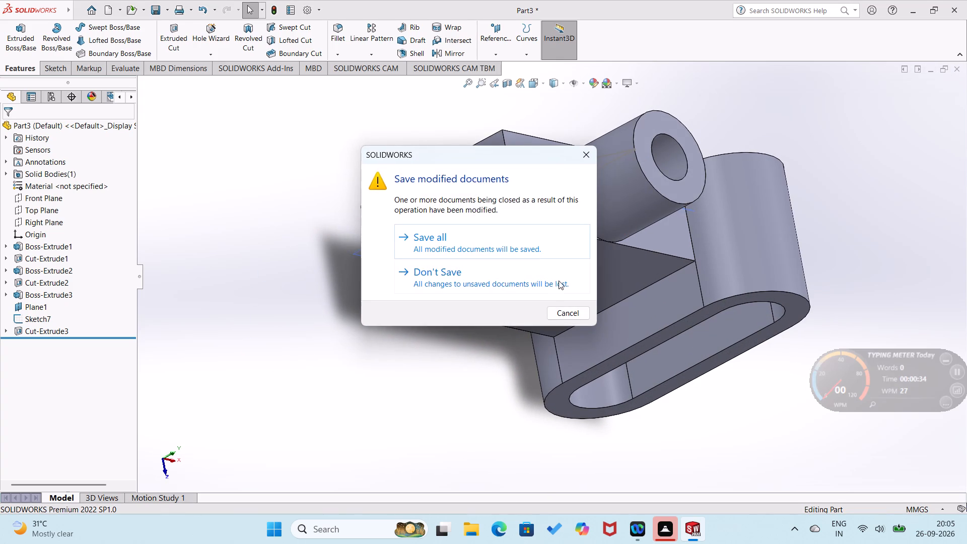
{"action": "left_click", "coordinate": [552, 289]}
Create a new part document.
{"action": "left_click", "coordinate": [97, 13]}
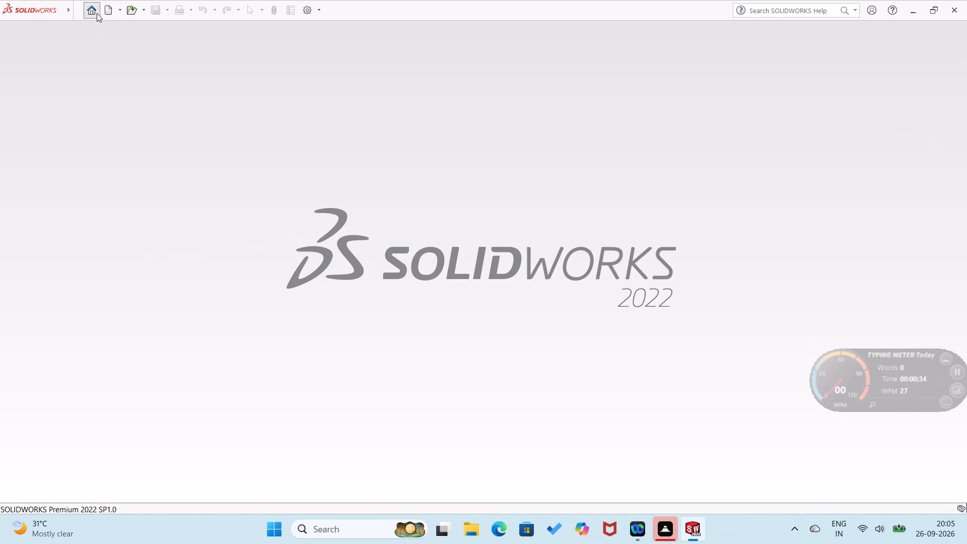
{"action": "left_click", "coordinate": [272, 150]}
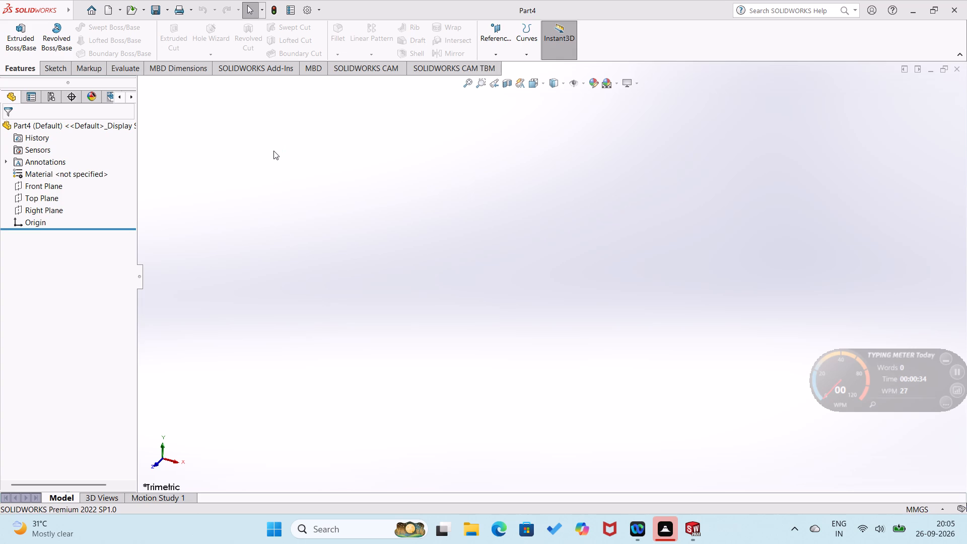
Start a sketch on the Top Plane and draw a closed twelve-line cross outline from the origin, about 139 mm wide.
{"action": "left_click", "coordinate": [44, 201]}
{"action": "left_click", "coordinate": [54, 188]}
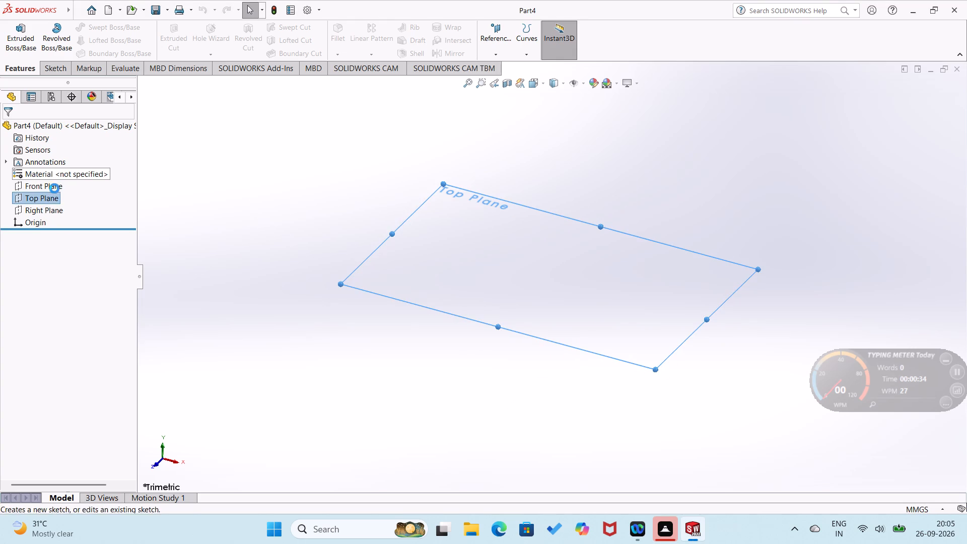
{"action": "right_click_drag", "start_coordinate": [421, 269], "coordinate": [308, 287]}
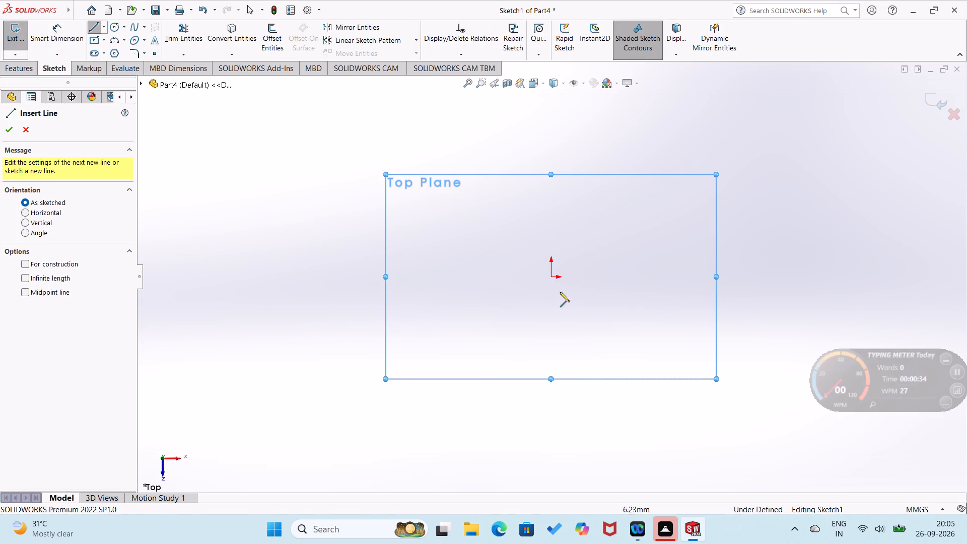
{"action": "left_click", "coordinate": [549, 278]}
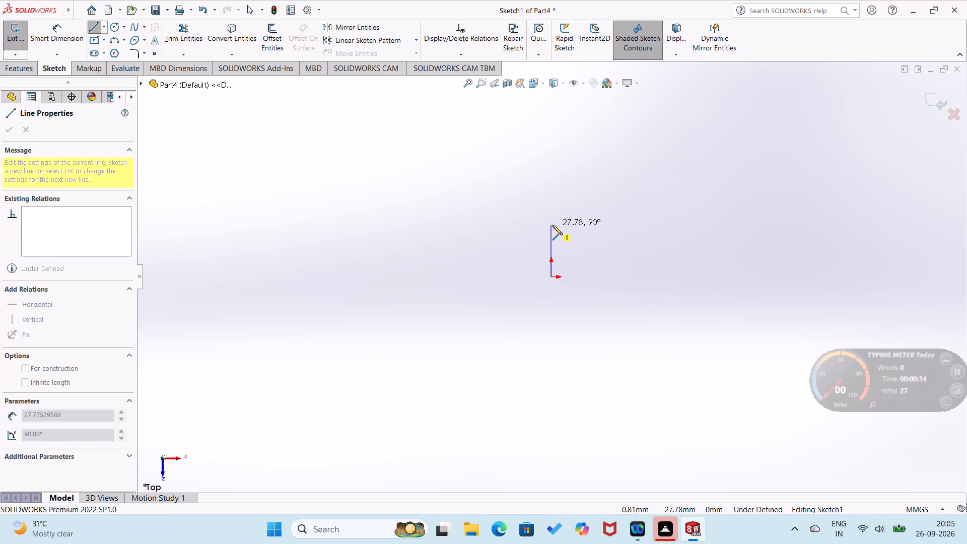
{"action": "left_click", "coordinate": [638, 277]}
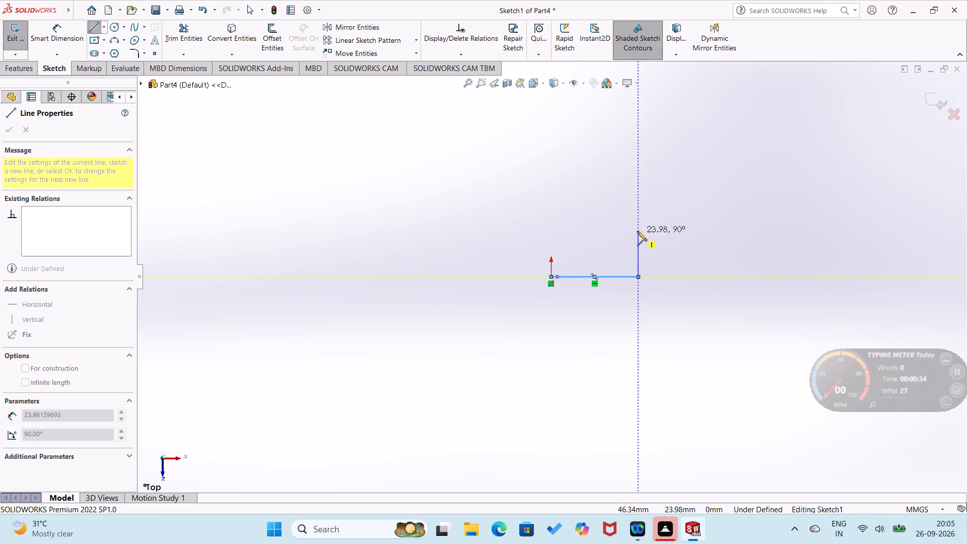
{"action": "left_click", "coordinate": [640, 227]}
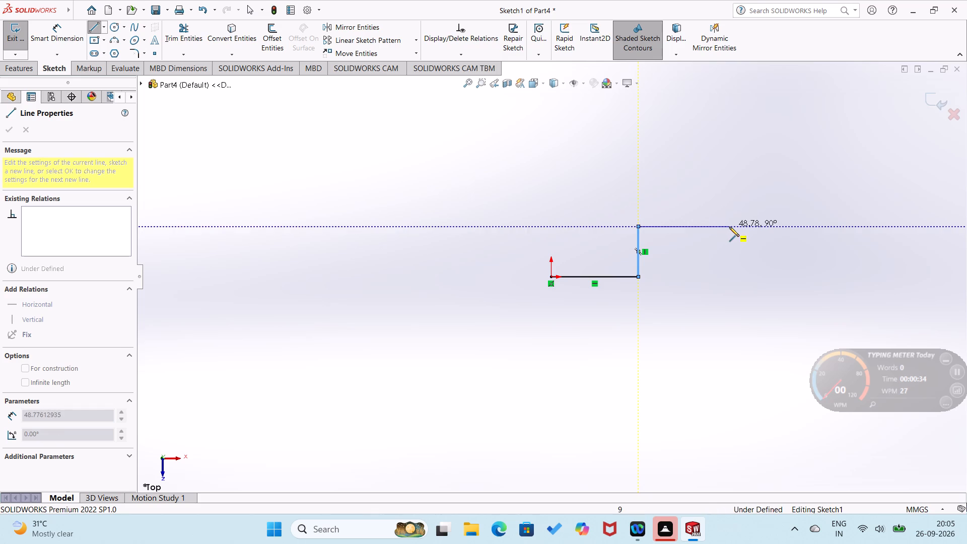
{"action": "left_click", "coordinate": [729, 227]}
{"action": "left_click", "coordinate": [732, 279]}
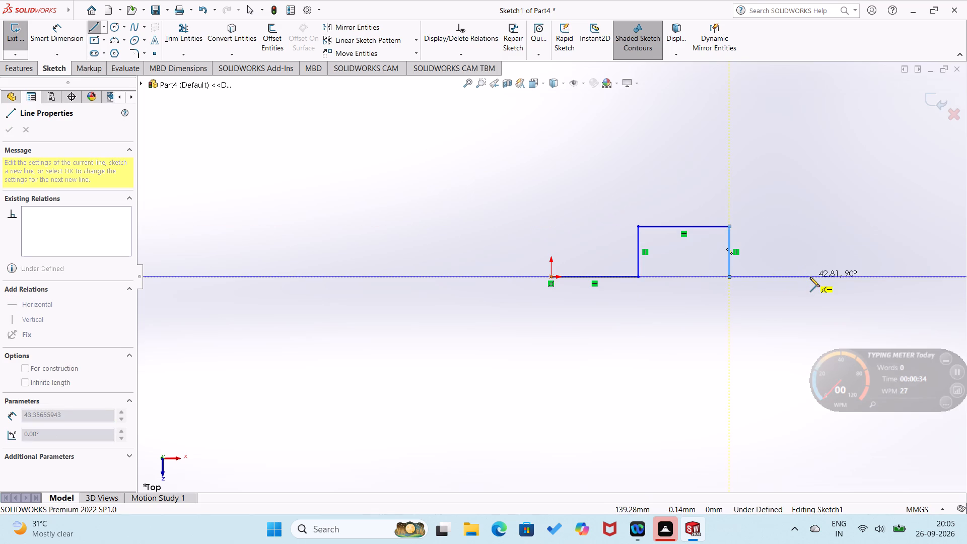
{"action": "left_click", "coordinate": [810, 277]}
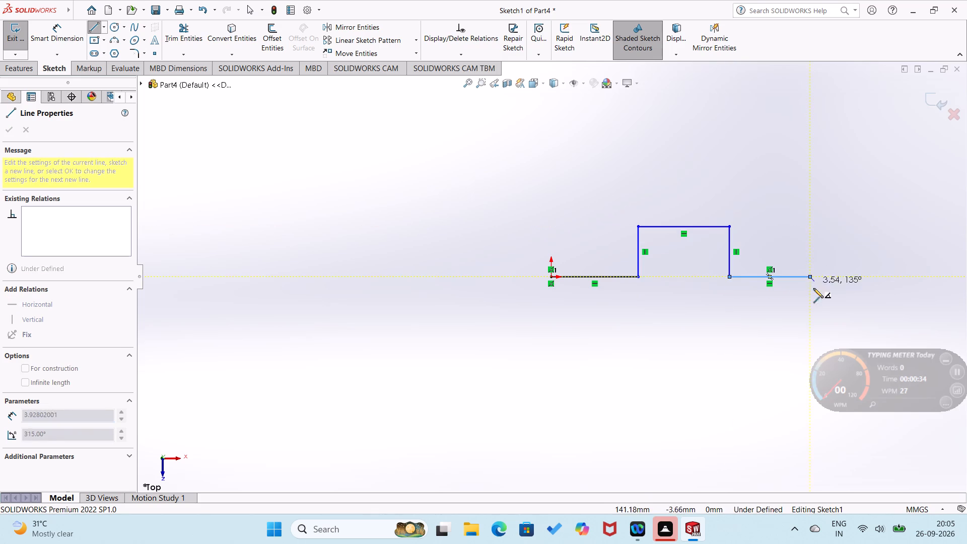
{"action": "left_click", "coordinate": [812, 350]}
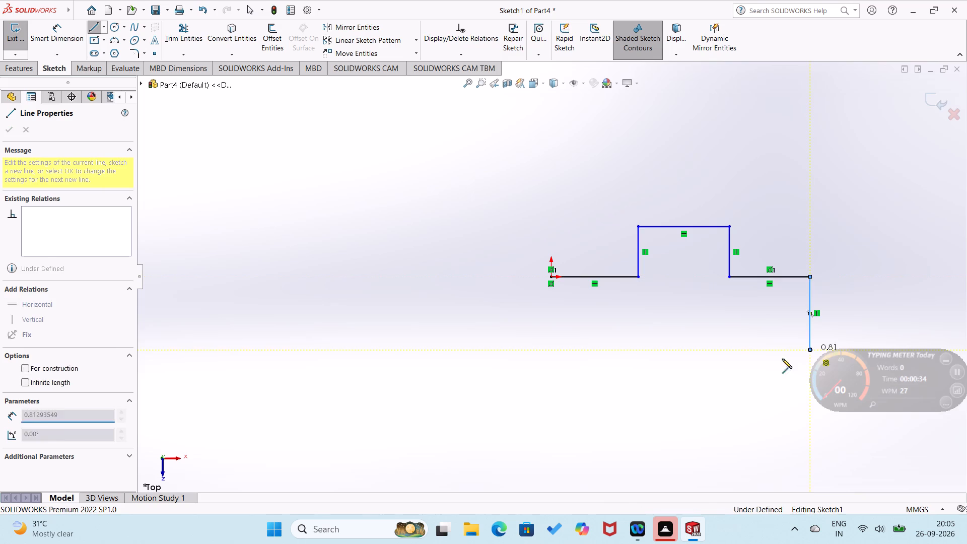
{"action": "left_click", "coordinate": [730, 349]}
{"action": "left_click", "coordinate": [730, 416]}
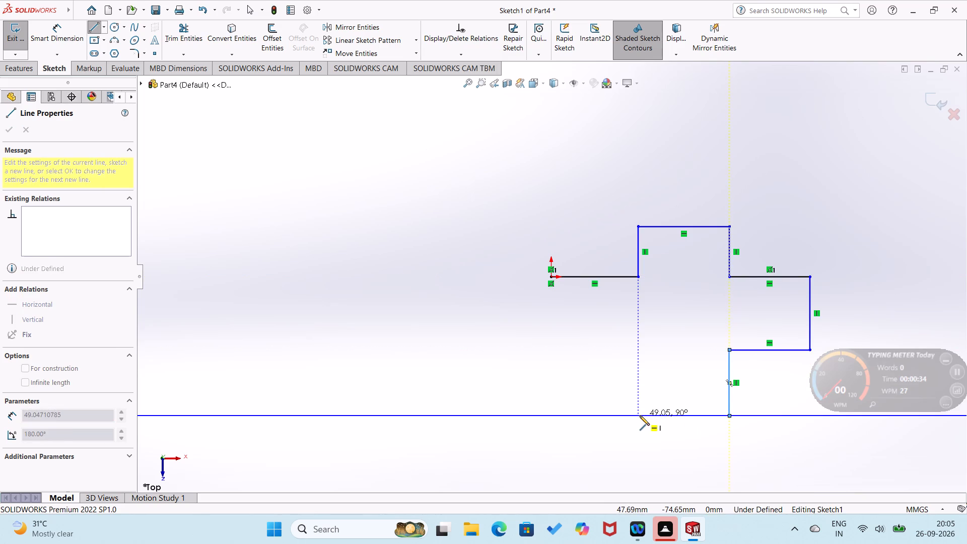
{"action": "left_click", "coordinate": [640, 416]}
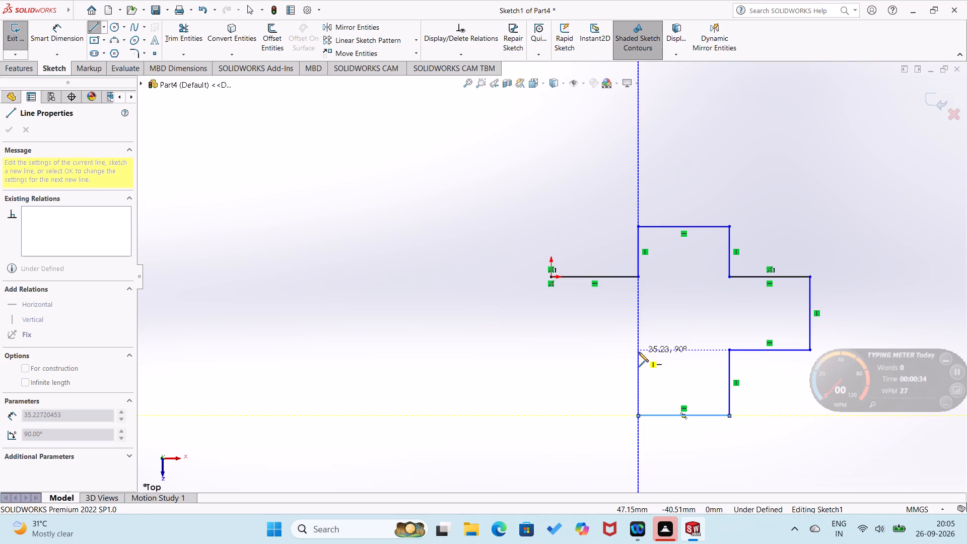
{"action": "left_click", "coordinate": [639, 352]}
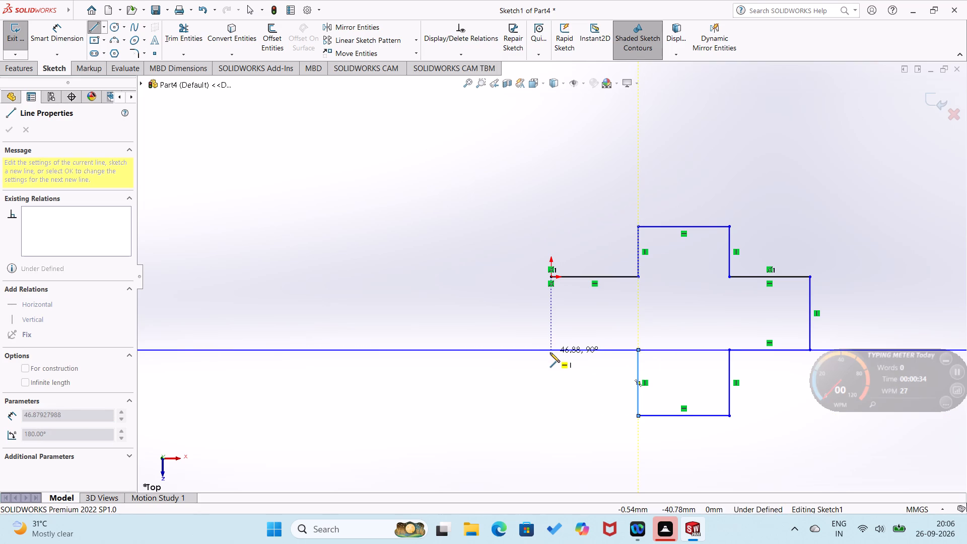
{"action": "left_click", "coordinate": [550, 353]}
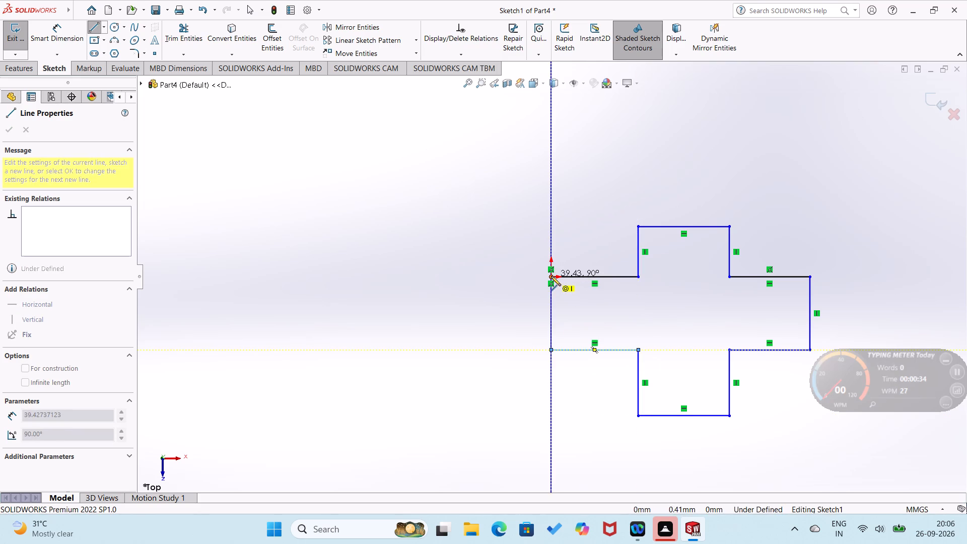
{"action": "left_click", "coordinate": [551, 276]}
Dimension the cross's left end edge and bottom arm's end edge as 36 mm each.
{"action": "right_click_drag", "start_coordinate": [505, 356], "coordinate": [548, 252]}
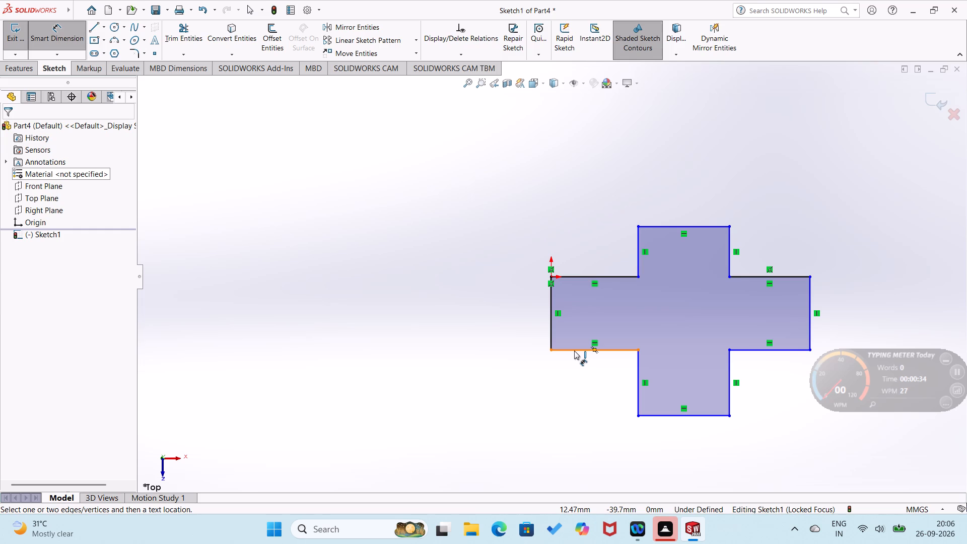
{"action": "left_click", "coordinate": [549, 335]}
{"action": "left_click", "coordinate": [530, 335]}
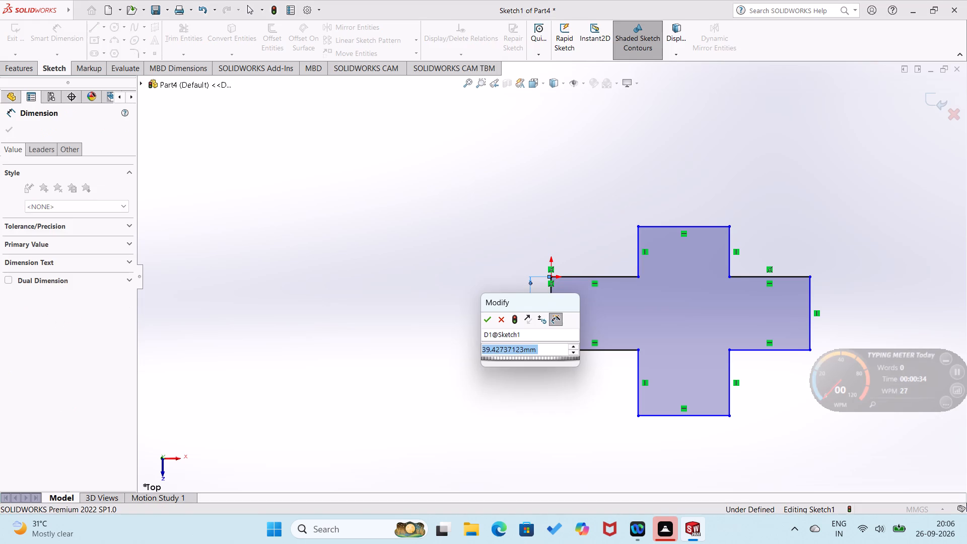
{"action": "type", "text": "36"}
{"action": "key", "text": "Return"}
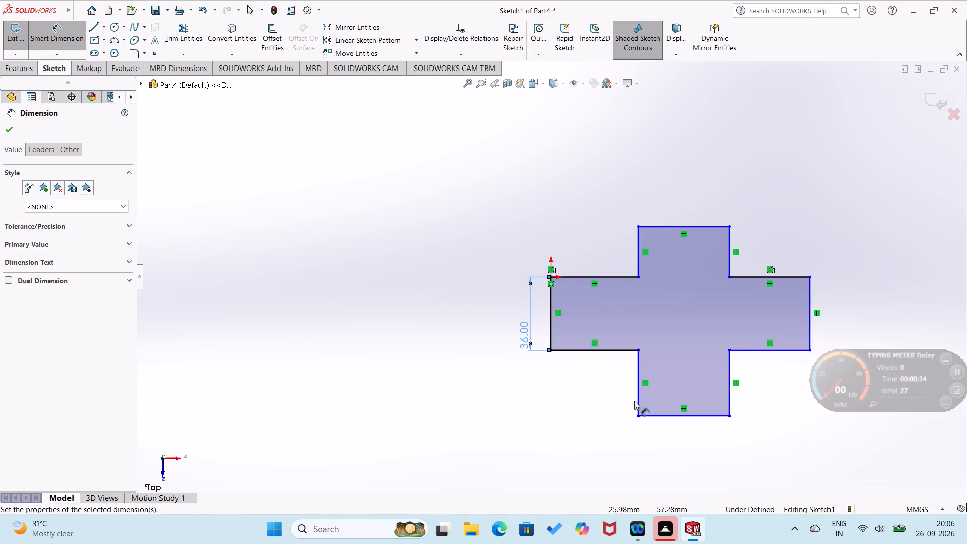
{"action": "left_click", "coordinate": [673, 419]}
{"action": "left_click", "coordinate": [672, 434]}
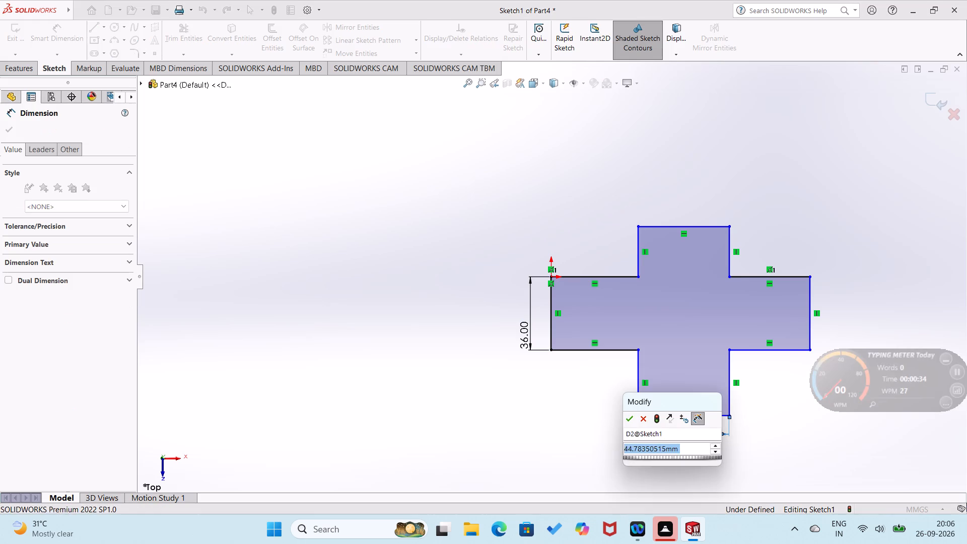
{"action": "key", "text": "3"}
{"action": "key", "text": "6"}
{"action": "key", "text": "Return"}
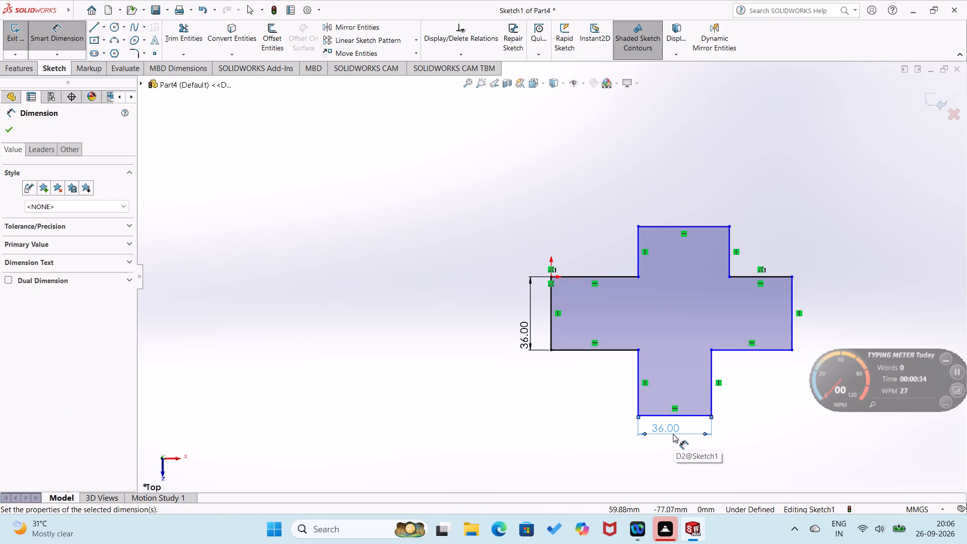
Dimension the cross's right end edge and top arm's end edge as 36 mm each.
{"action": "left_click", "coordinate": [794, 331]}
{"action": "left_click", "coordinate": [815, 336]}
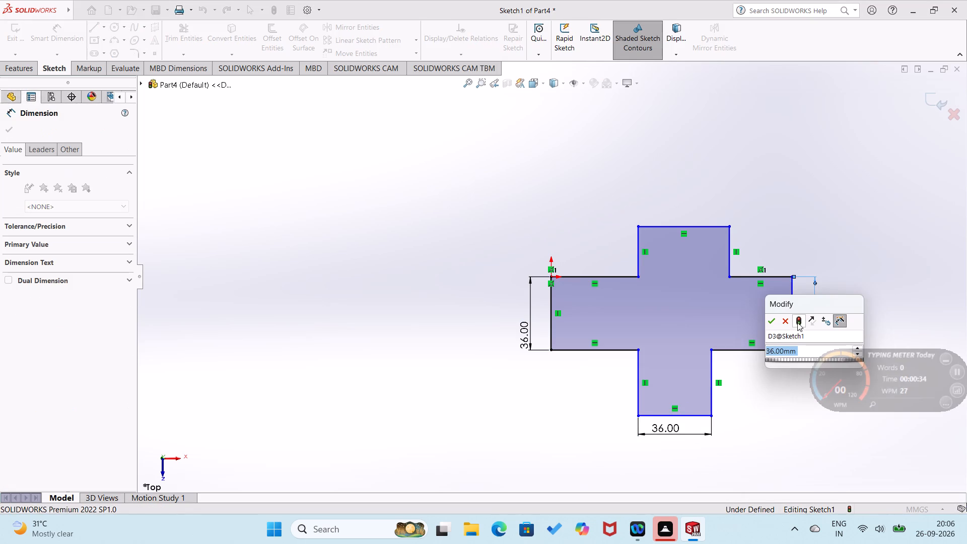
{"action": "left_click", "coordinate": [776, 321]}
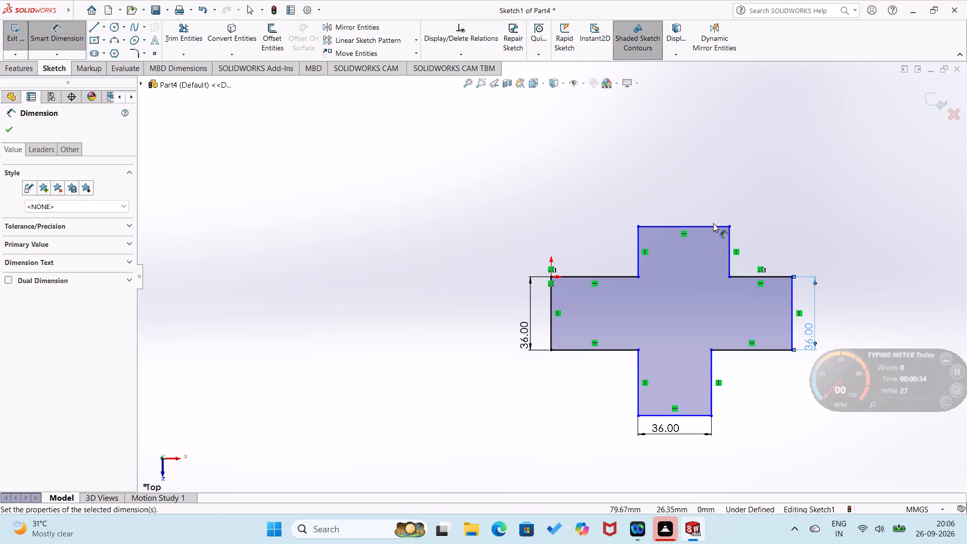
{"action": "left_click", "coordinate": [713, 225]}
{"action": "left_click", "coordinate": [731, 198]}
{"action": "type", "text": "36"}
{"action": "key", "text": "Return"}
Dimension the horizontal edge between the origin and the top arm as 20 mm.
{"action": "left_click", "coordinate": [614, 253]}
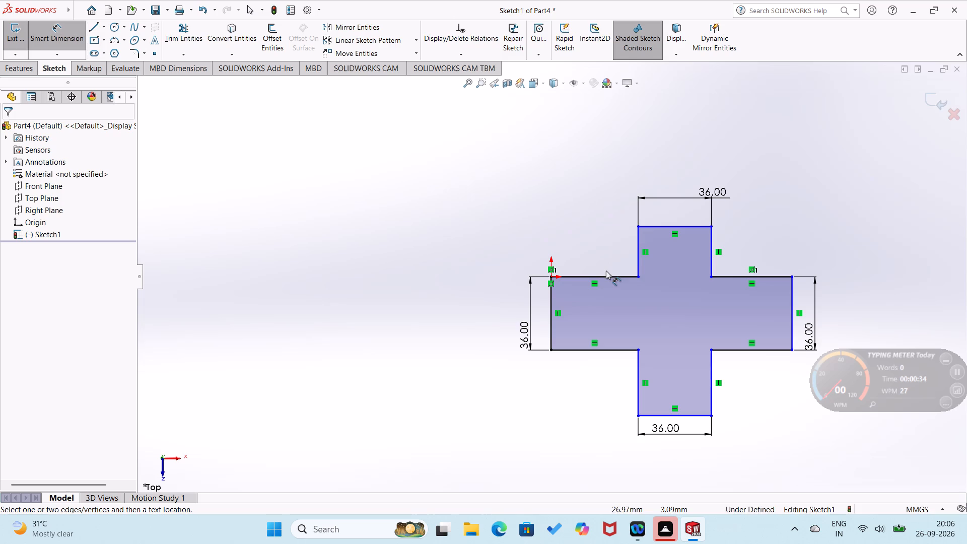
{"action": "left_click", "coordinate": [609, 274]}
{"action": "left_click", "coordinate": [615, 263]}
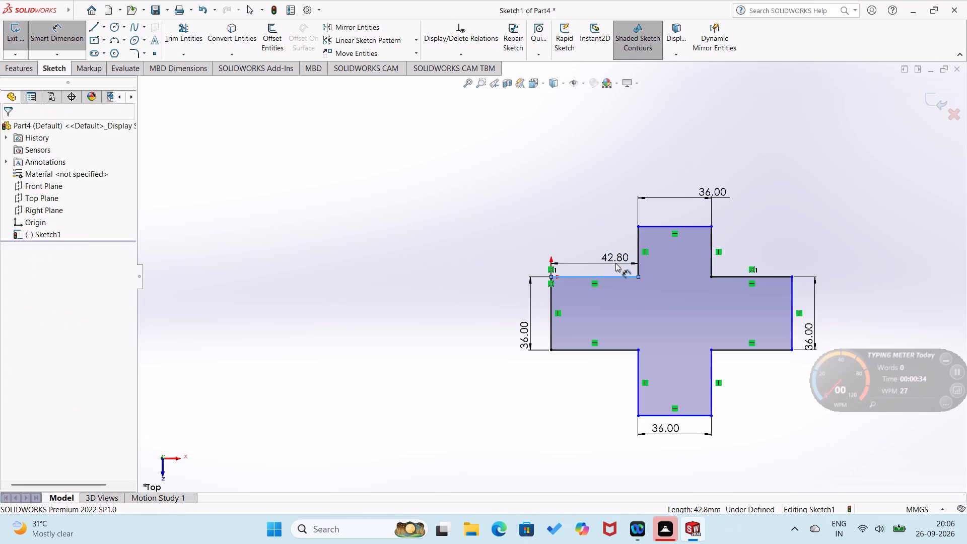
{"action": "type", "text": "20"}
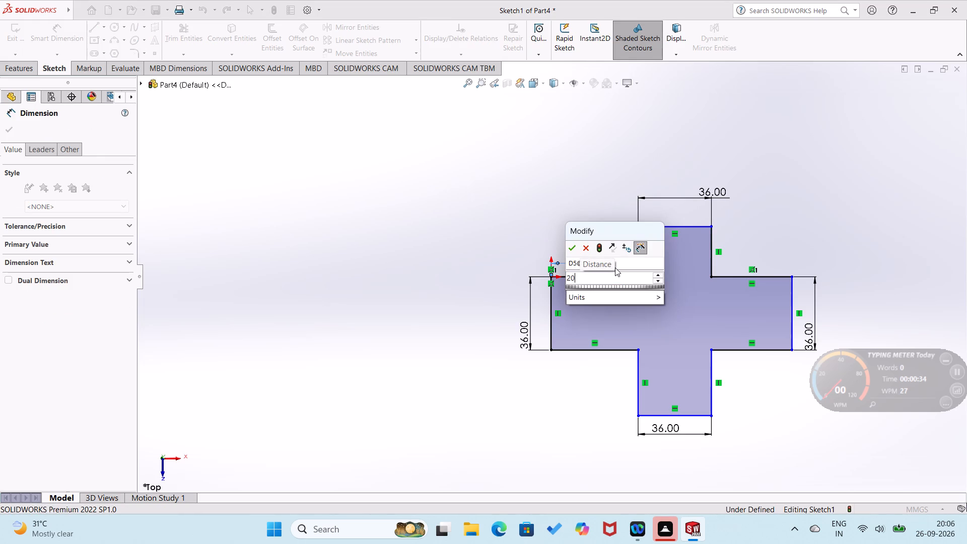
{"action": "key", "text": "Return"}
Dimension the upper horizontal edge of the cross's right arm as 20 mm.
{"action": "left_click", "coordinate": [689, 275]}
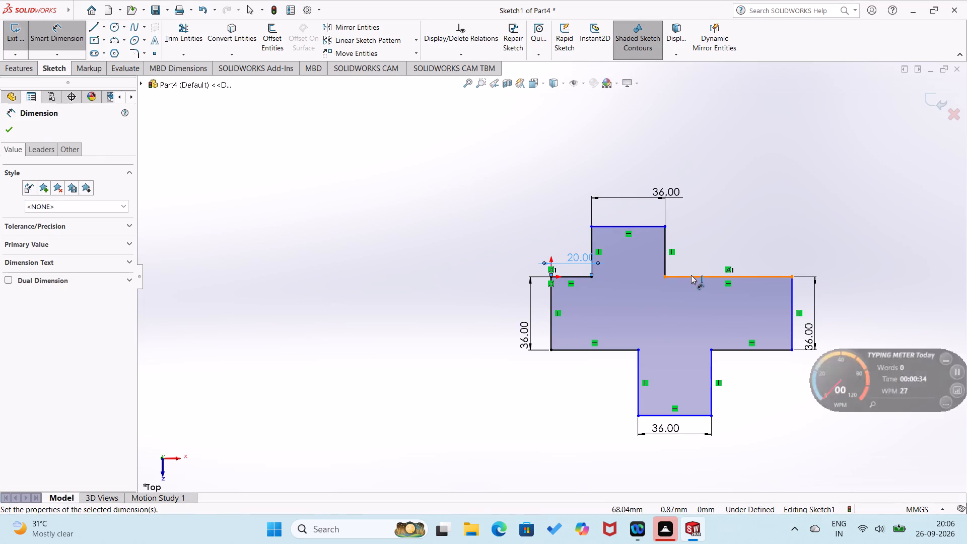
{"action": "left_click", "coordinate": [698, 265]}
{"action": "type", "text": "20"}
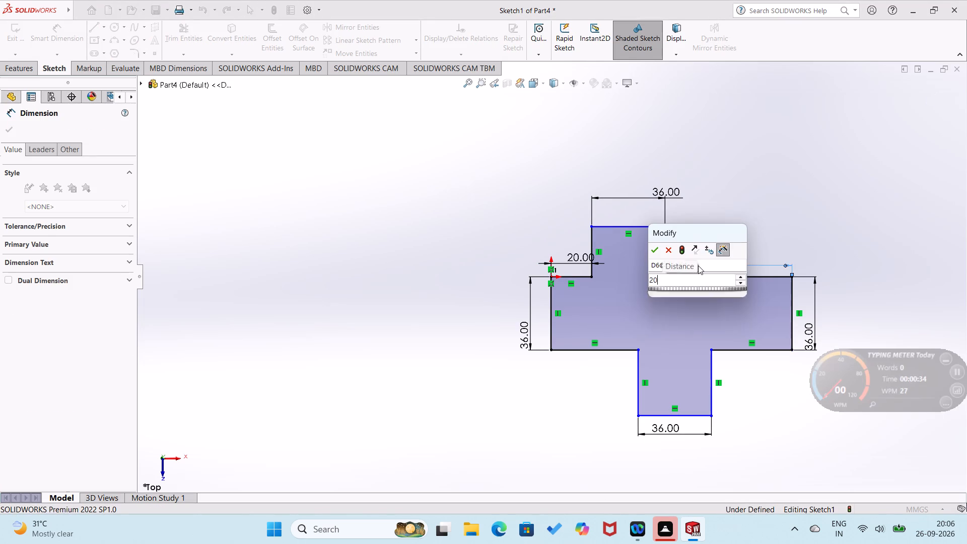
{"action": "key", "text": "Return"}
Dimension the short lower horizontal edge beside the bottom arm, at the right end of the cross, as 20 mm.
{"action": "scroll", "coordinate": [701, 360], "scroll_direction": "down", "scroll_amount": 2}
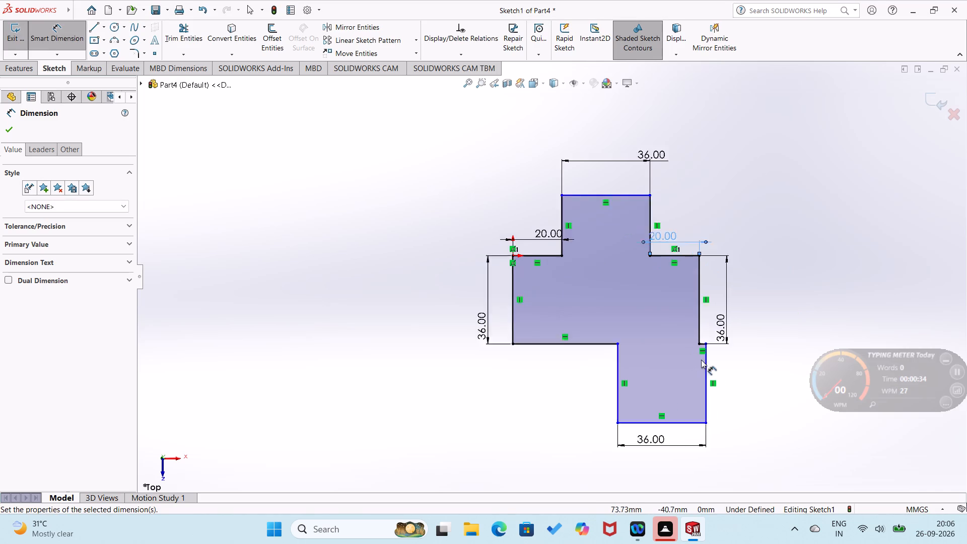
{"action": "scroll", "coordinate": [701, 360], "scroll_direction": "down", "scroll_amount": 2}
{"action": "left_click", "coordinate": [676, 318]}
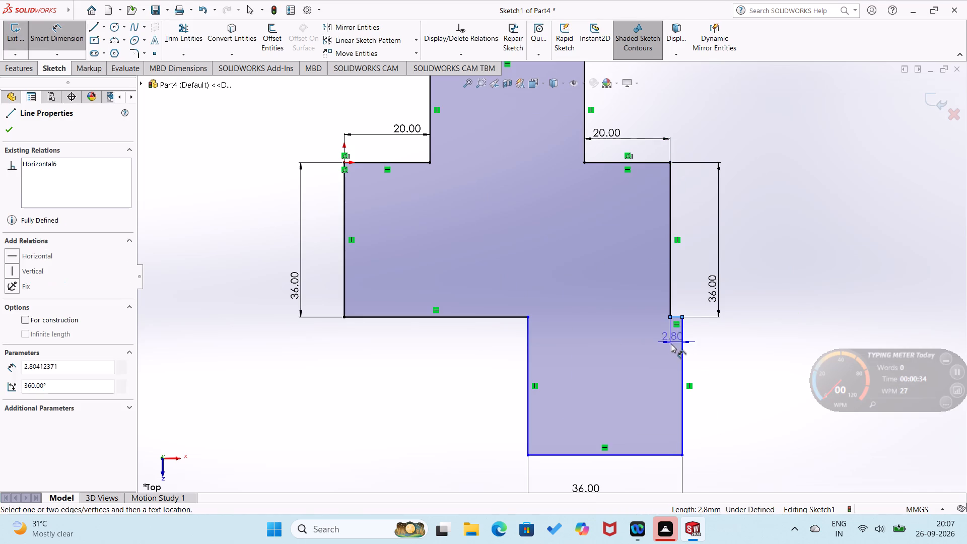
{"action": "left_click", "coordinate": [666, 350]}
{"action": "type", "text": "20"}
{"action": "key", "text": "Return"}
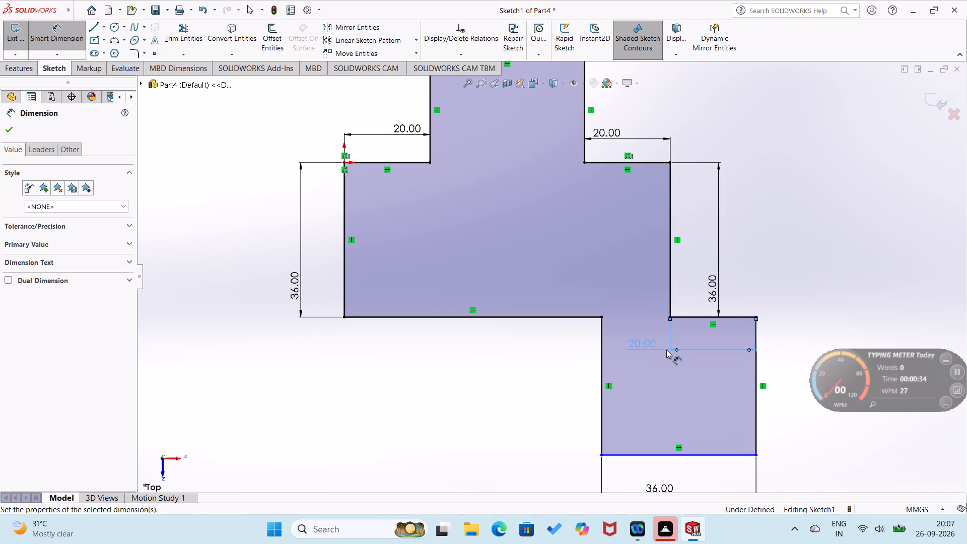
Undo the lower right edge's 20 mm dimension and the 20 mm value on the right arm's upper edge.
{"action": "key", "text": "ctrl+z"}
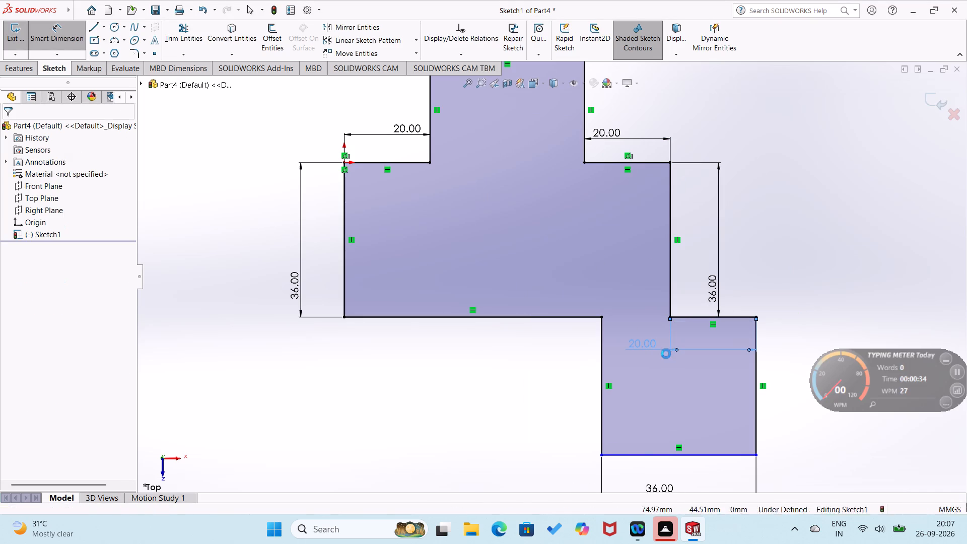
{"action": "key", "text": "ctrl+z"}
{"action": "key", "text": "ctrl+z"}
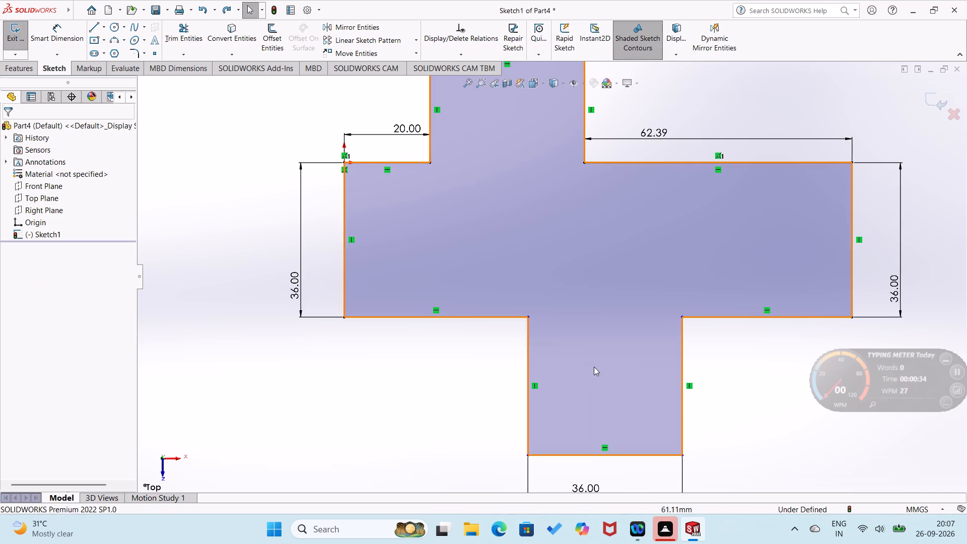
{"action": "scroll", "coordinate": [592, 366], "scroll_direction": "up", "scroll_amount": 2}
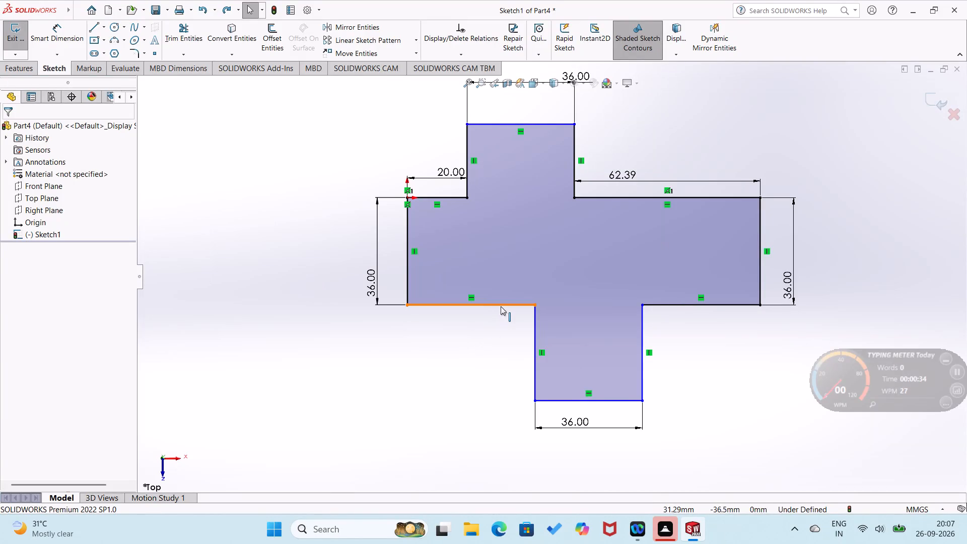
Dimension the lower horizontal edge of the cross's left arm as 20 mm.
{"action": "right_click_drag", "start_coordinate": [454, 379], "coordinate": [479, 323]}
{"action": "left_click", "coordinate": [503, 305]}
{"action": "left_click", "coordinate": [498, 332]}
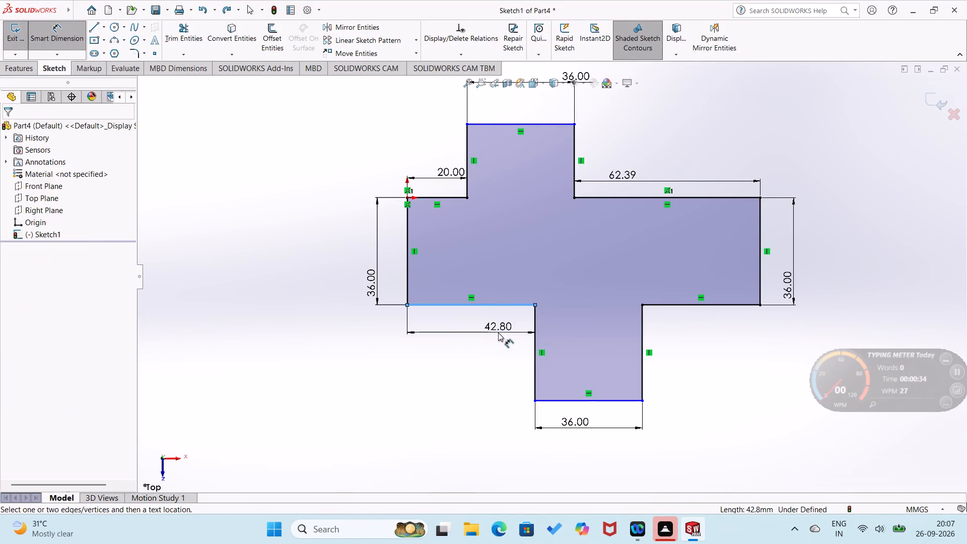
{"action": "type", "text": "20"}
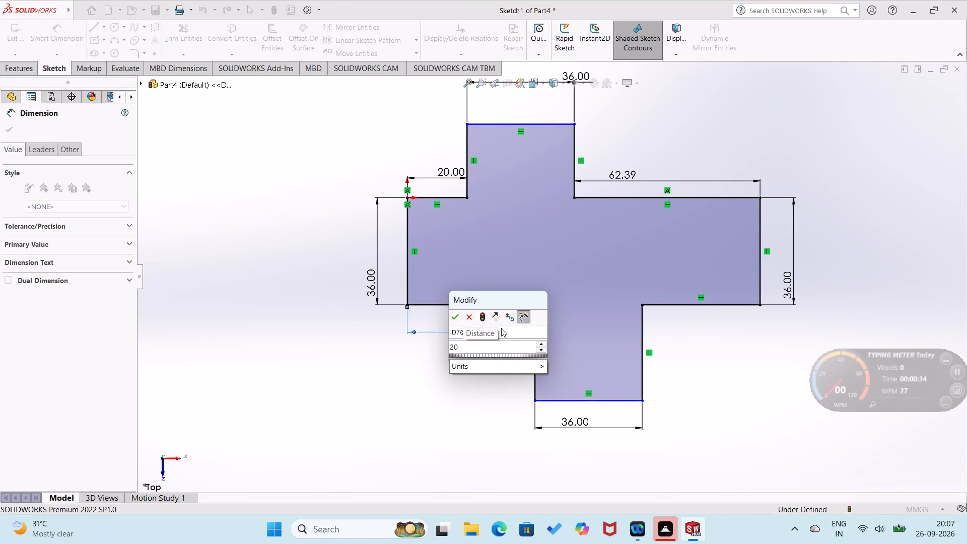
{"action": "key", "text": "Return"}
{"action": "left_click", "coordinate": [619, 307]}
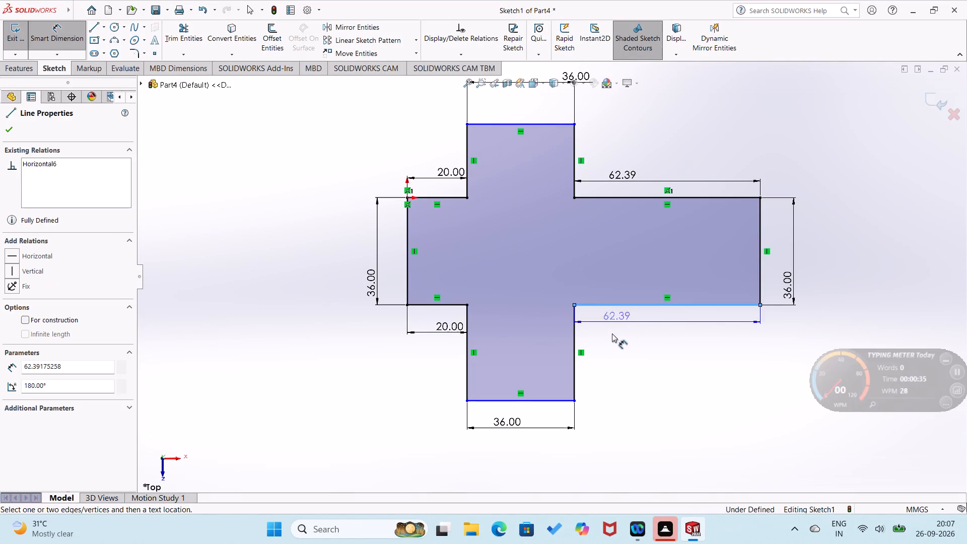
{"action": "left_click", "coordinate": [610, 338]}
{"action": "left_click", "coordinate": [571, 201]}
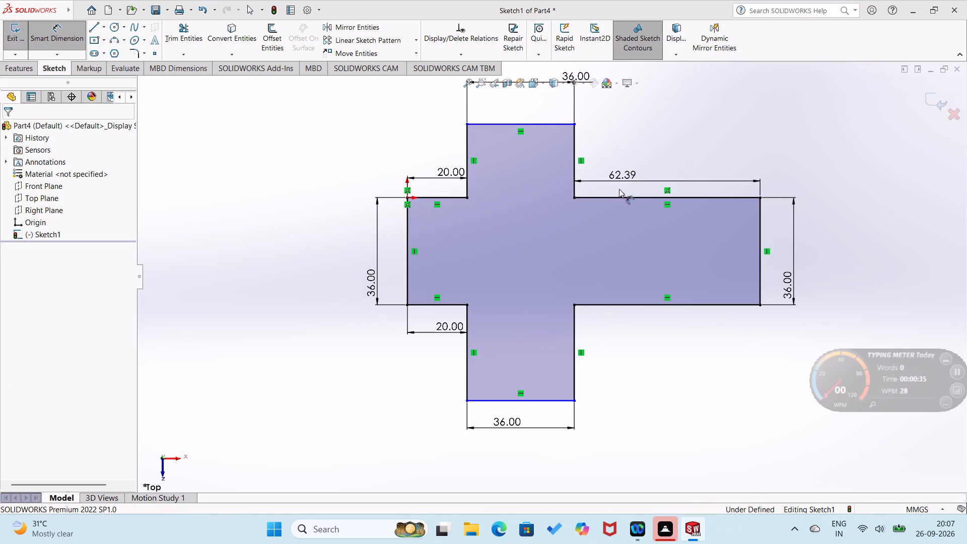
Set the length dimension on the upper edge of the cross's right arm to 20 mm.
{"action": "double_click", "coordinate": [628, 183]}
{"action": "type", "text": "20"}
{"action": "key", "text": "Return"}
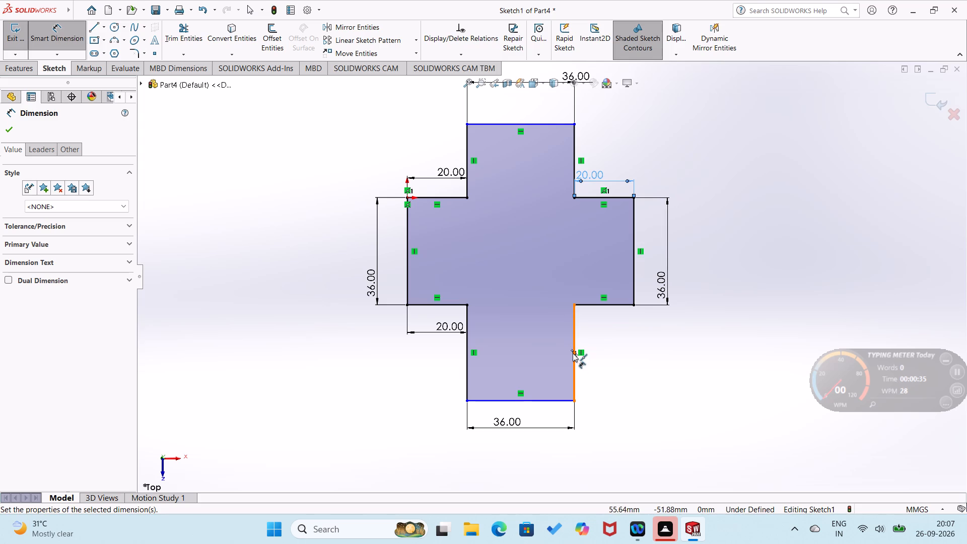
Dimension the right vertical edge of the cross's bottom arm as 20 mm.
{"action": "left_click", "coordinate": [575, 363]}
{"action": "left_click", "coordinate": [593, 365]}
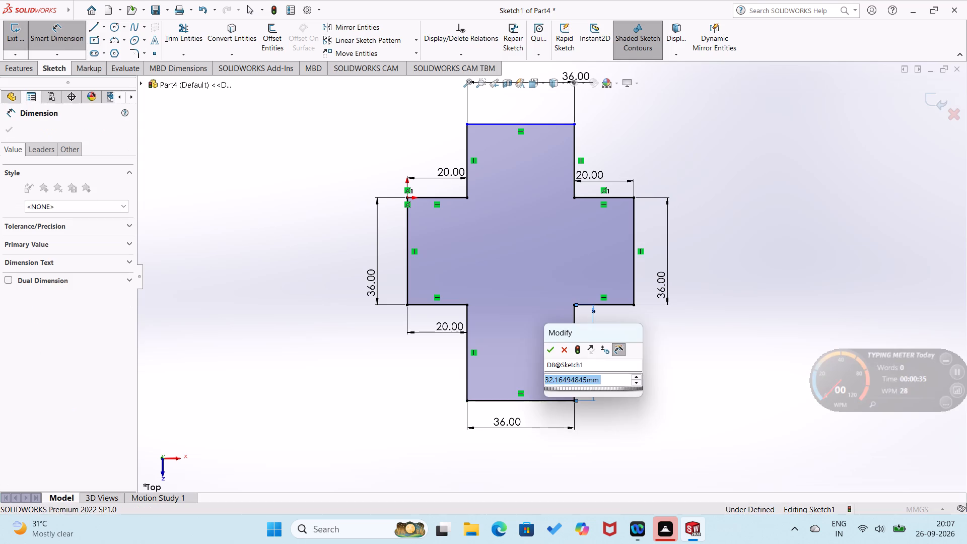
{"action": "type", "text": "20"}
{"action": "key", "text": "Return"}
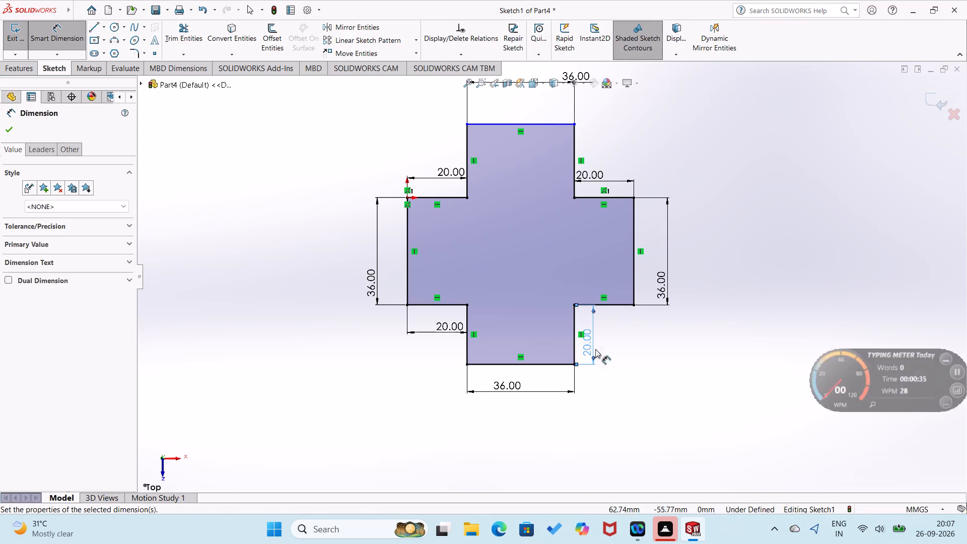
Dimension the right vertical edge of the cross's top arm as 20 mm.
{"action": "left_click", "coordinate": [575, 162]}
{"action": "left_click", "coordinate": [596, 162]}
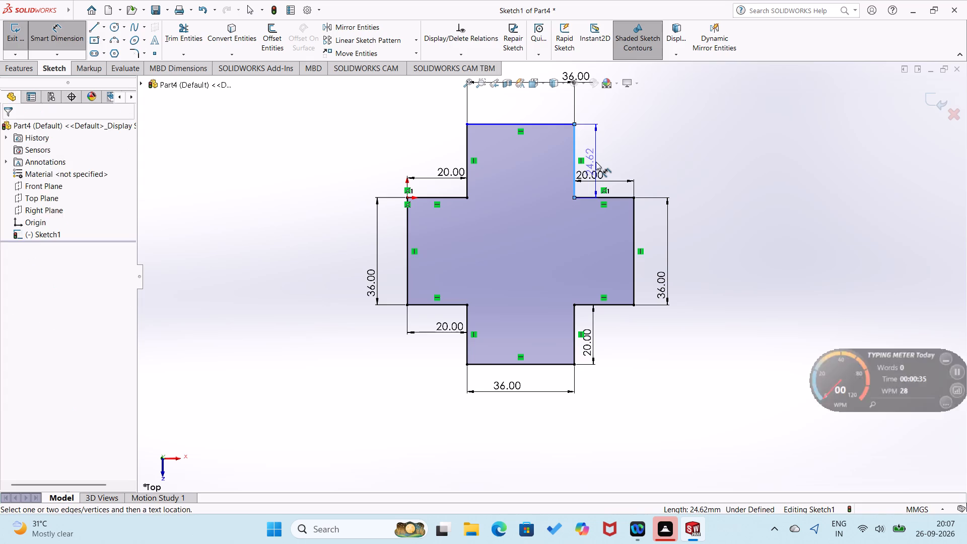
{"action": "key", "text": "2"}
{"action": "key", "text": "0"}
{"action": "key", "text": "Return"}
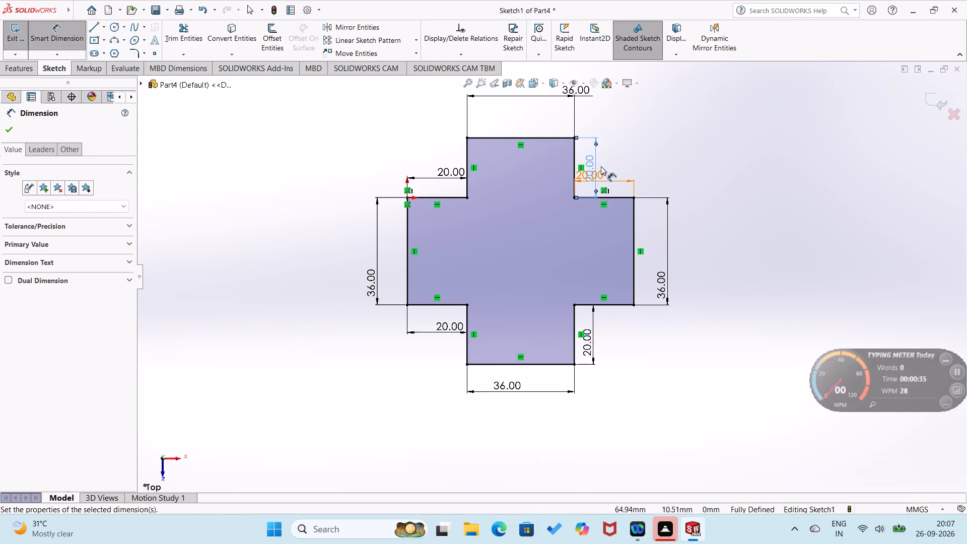
{"action": "left_click", "coordinate": [659, 171]}
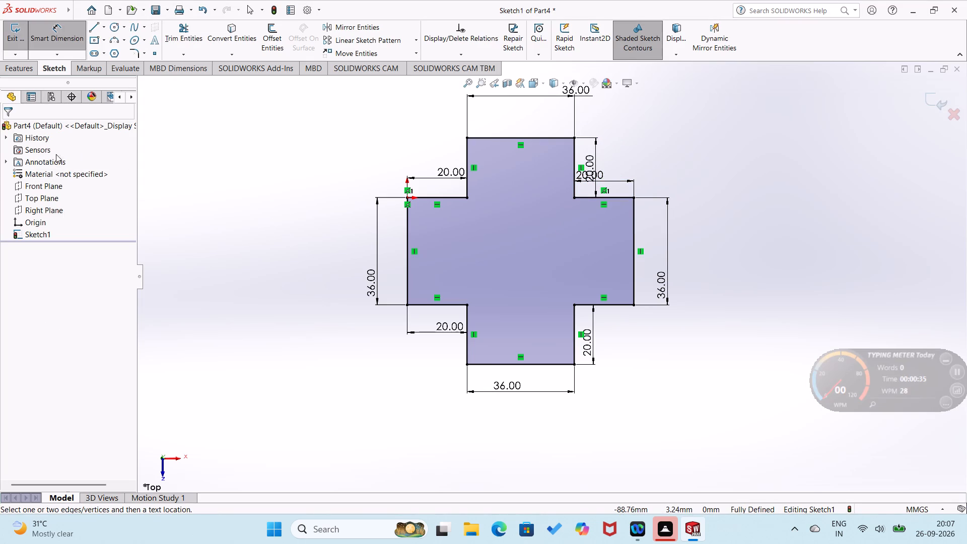
Extrude the cross profile as a blind boss to a depth of 40 mm.
{"action": "left_click", "coordinate": [36, 72]}
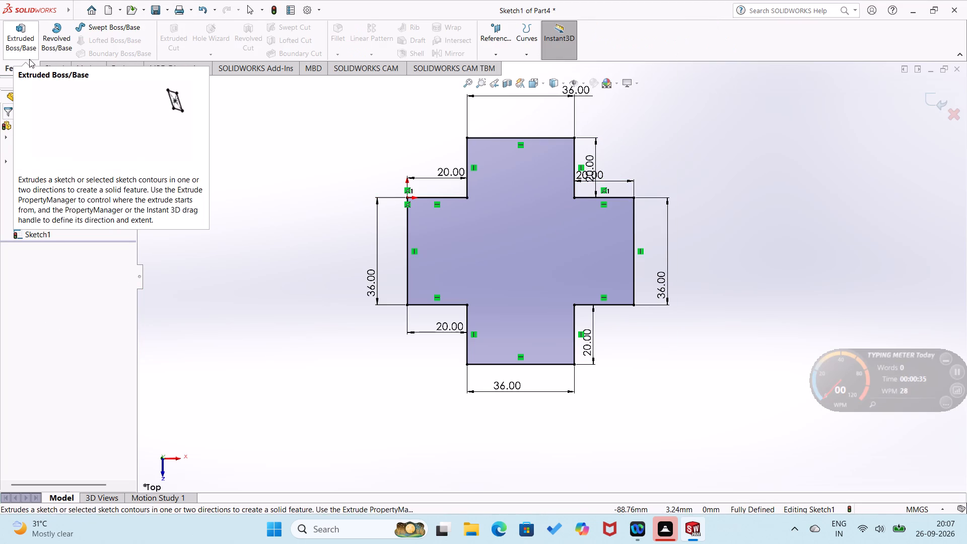
{"action": "left_click", "coordinate": [24, 43]}
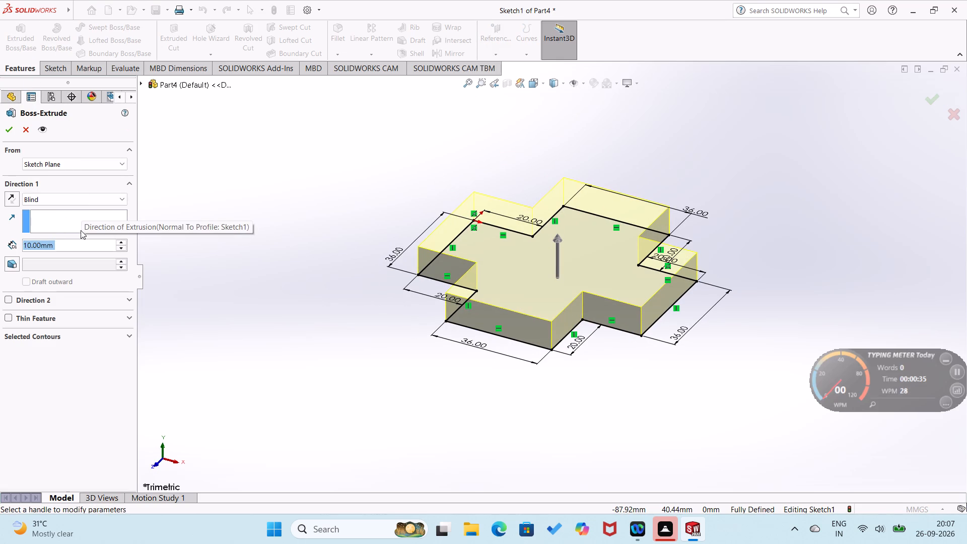
{"action": "triple_click", "coordinate": [118, 241]}
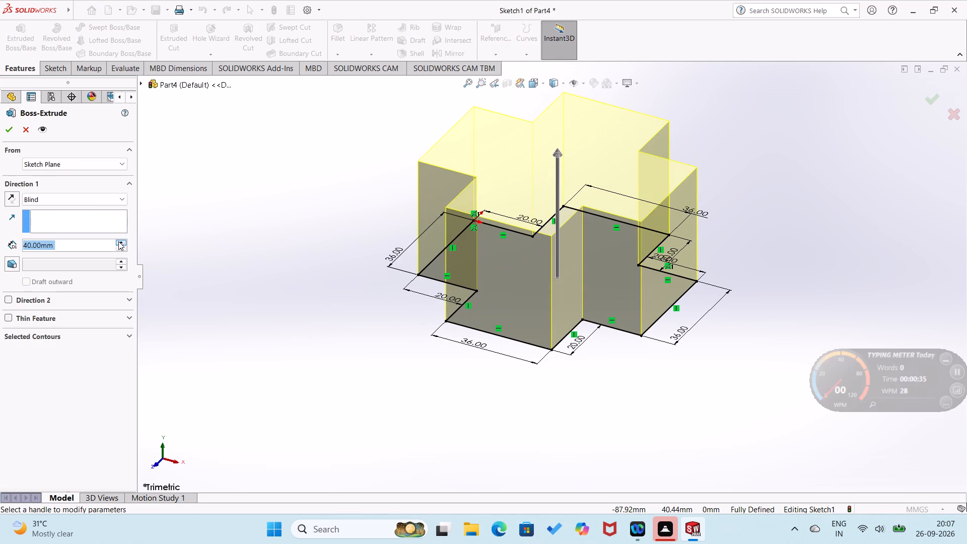
{"action": "left_click", "coordinate": [10, 135]}
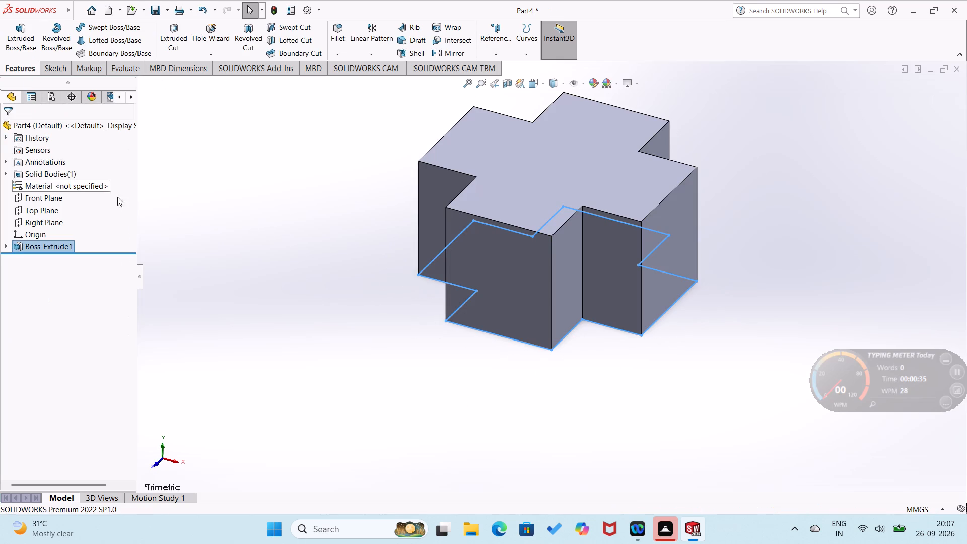
{"action": "left_click", "coordinate": [169, 229]}
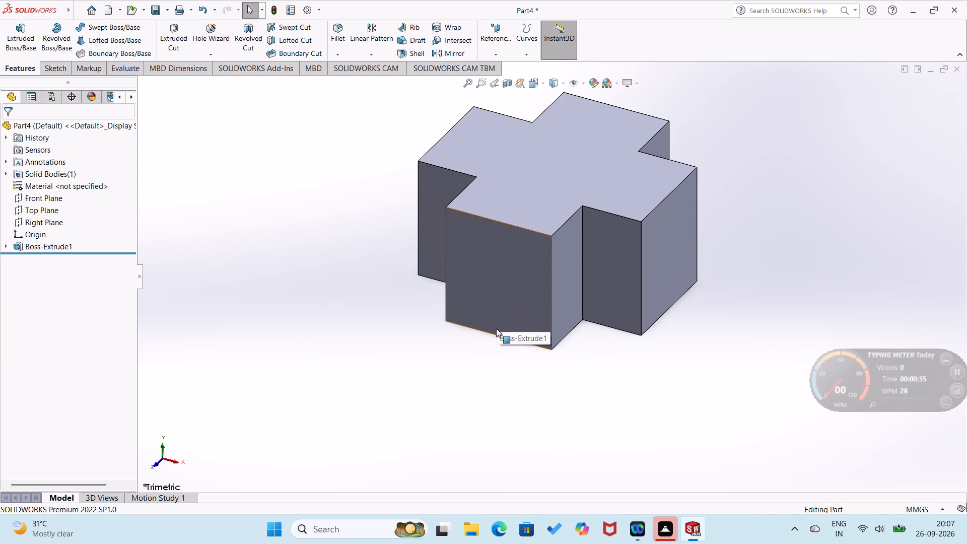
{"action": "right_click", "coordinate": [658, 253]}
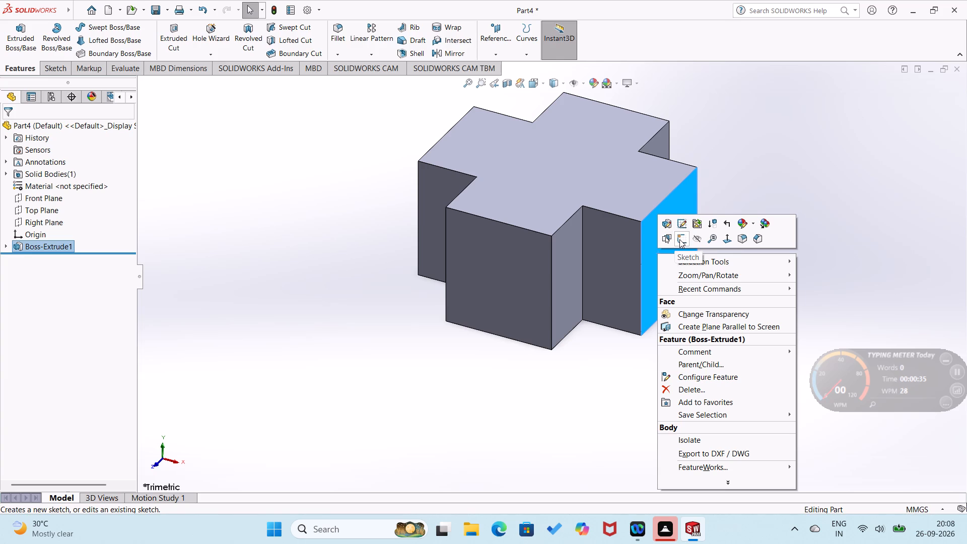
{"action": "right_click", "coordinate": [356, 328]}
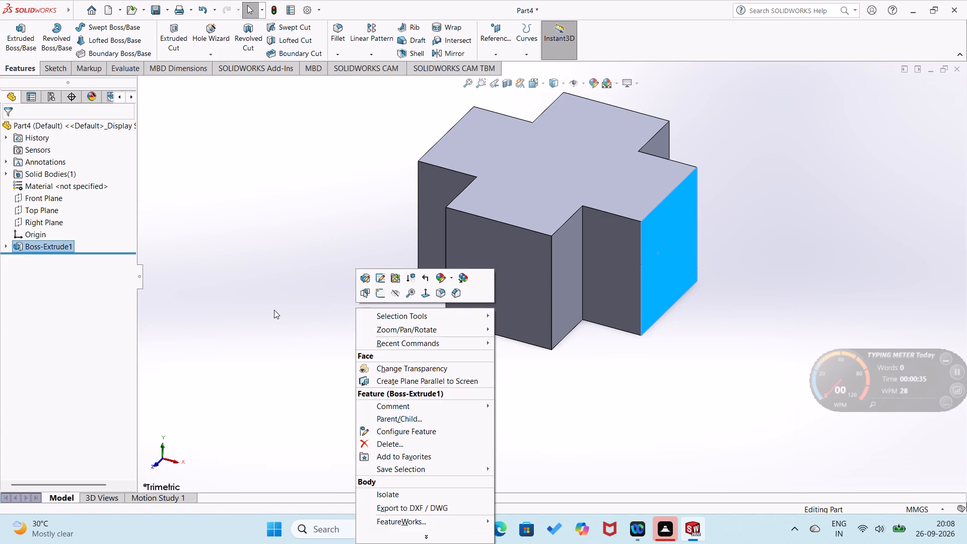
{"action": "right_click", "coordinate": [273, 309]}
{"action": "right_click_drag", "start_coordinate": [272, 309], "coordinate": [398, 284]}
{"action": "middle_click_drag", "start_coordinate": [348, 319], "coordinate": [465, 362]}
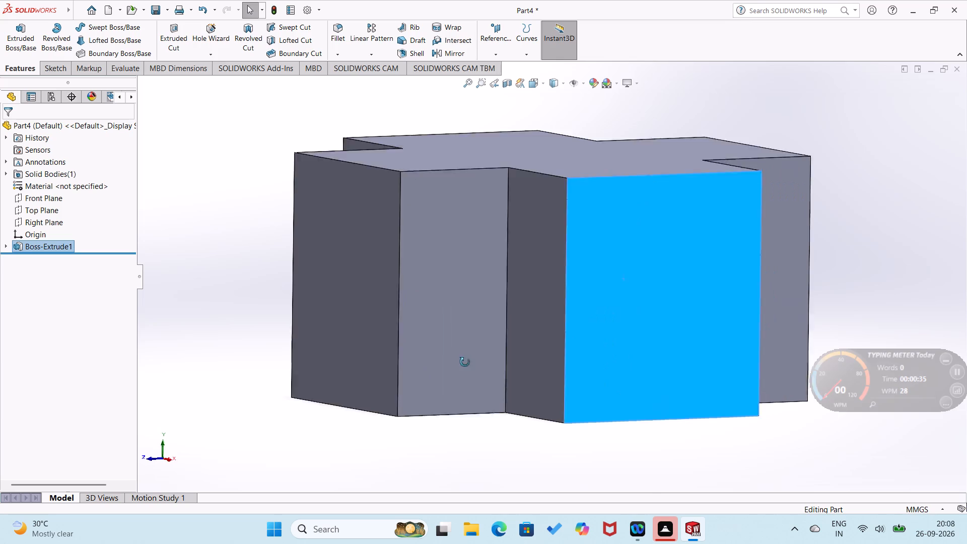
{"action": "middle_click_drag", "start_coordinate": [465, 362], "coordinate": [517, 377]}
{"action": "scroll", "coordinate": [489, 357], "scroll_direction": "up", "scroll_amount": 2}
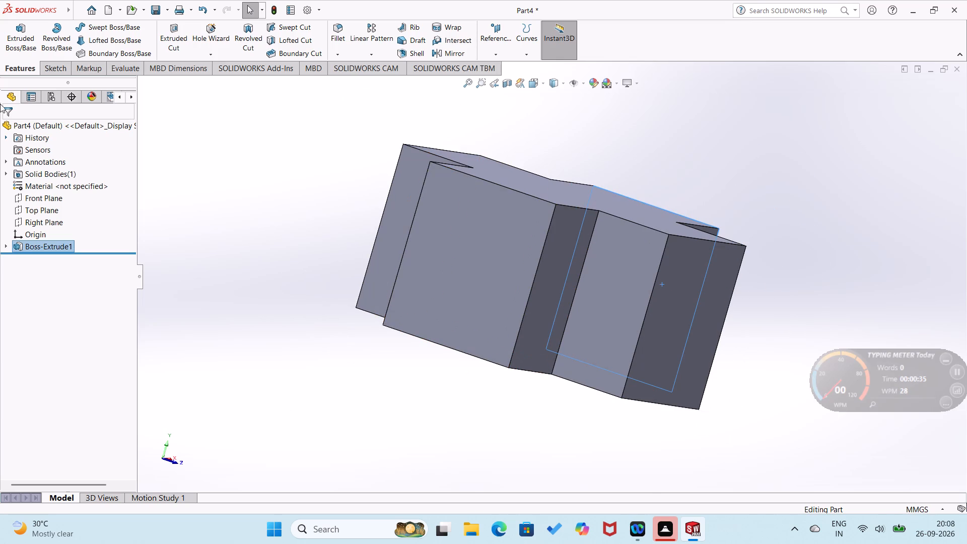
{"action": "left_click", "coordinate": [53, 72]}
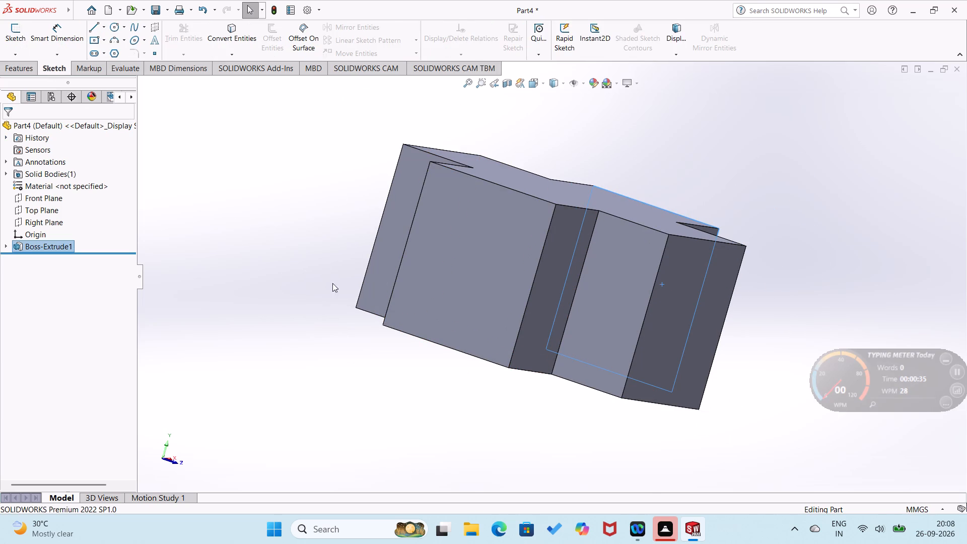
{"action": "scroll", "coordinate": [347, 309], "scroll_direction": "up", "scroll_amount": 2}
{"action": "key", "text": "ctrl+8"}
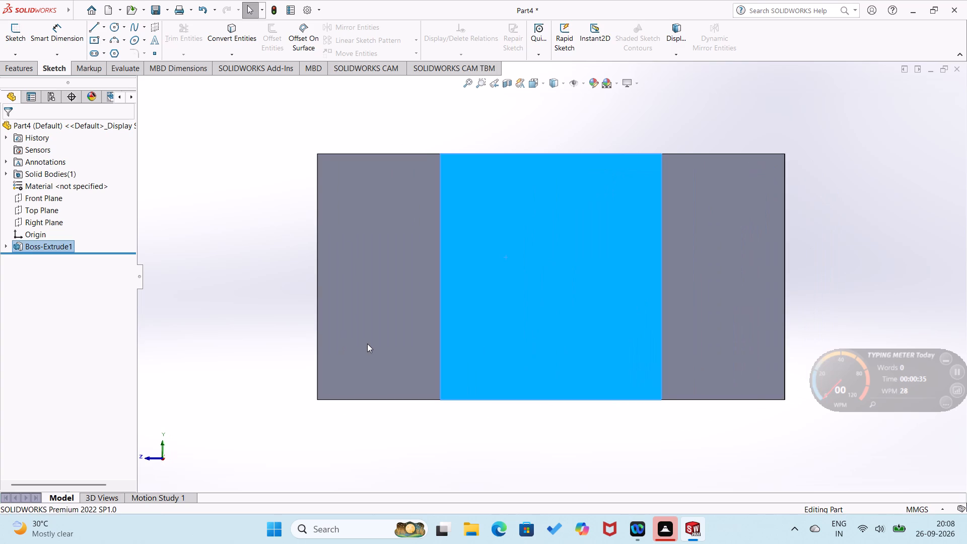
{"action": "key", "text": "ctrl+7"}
In a new sketch on the front arm's end face, draw a 40 mm vertical construction line joining the midpoints of its top and bottom edges.
{"action": "left_click", "coordinate": [454, 344]}
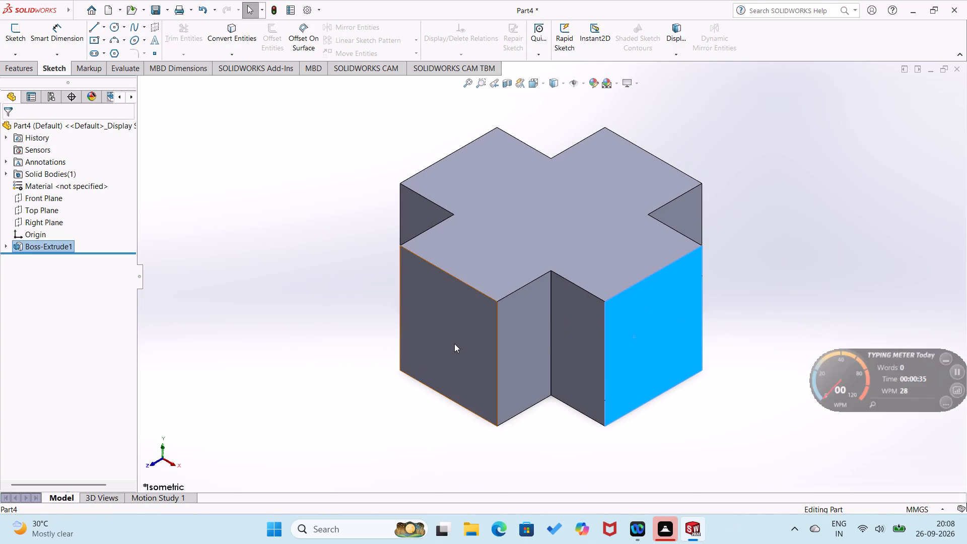
{"action": "left_click", "coordinate": [498, 314]}
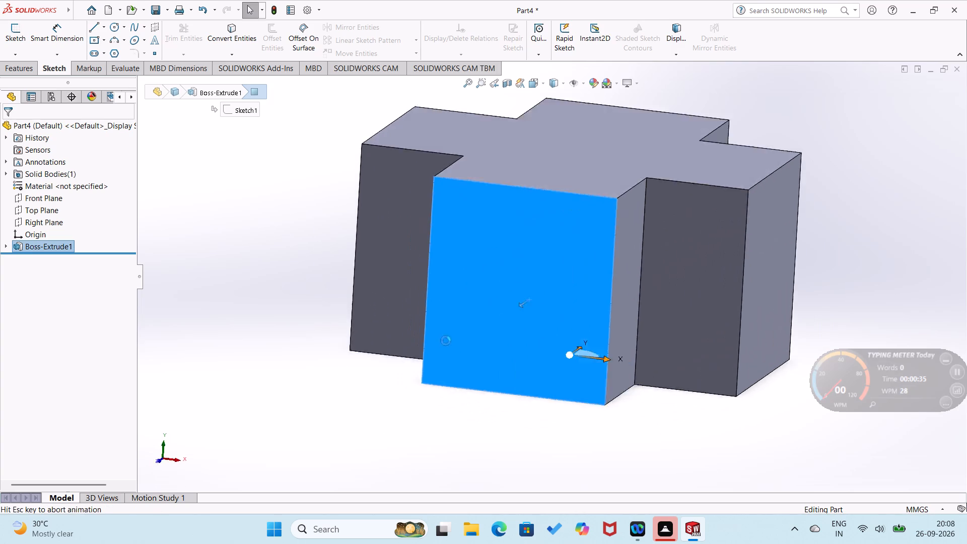
{"action": "left_click", "coordinate": [344, 420]}
{"action": "right_click_drag", "start_coordinate": [421, 424], "coordinate": [494, 413]}
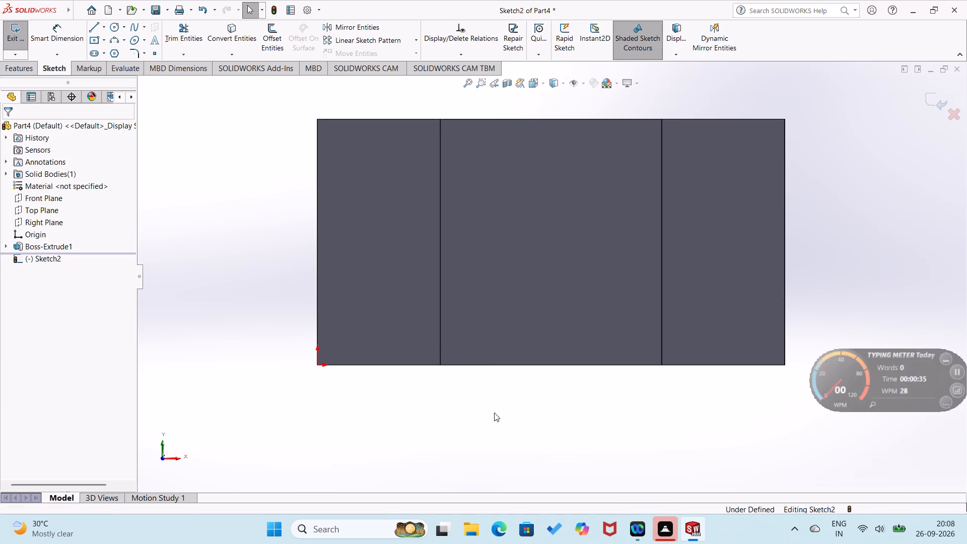
{"action": "right_click_drag", "start_coordinate": [494, 413], "coordinate": [496, 412]}
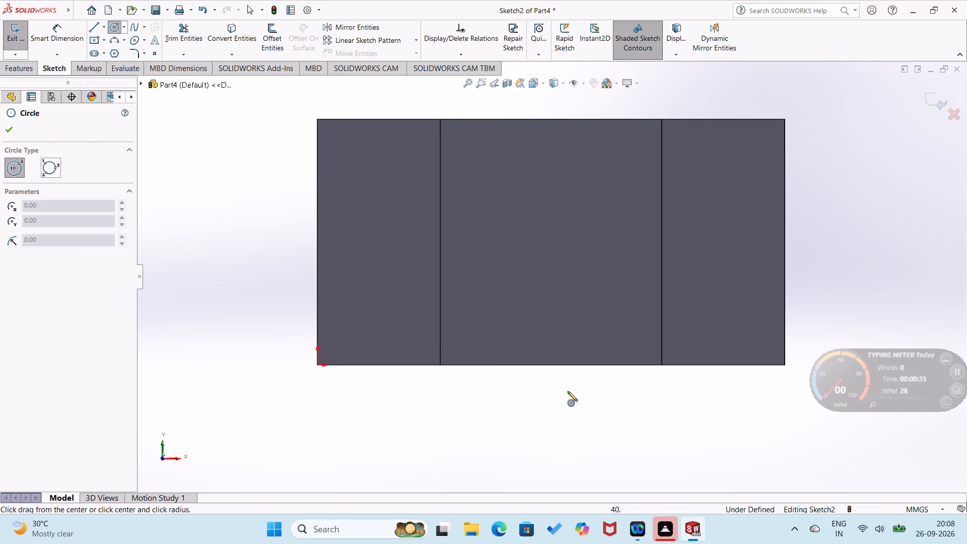
{"action": "right_click_drag", "start_coordinate": [564, 393], "coordinate": [480, 413]}
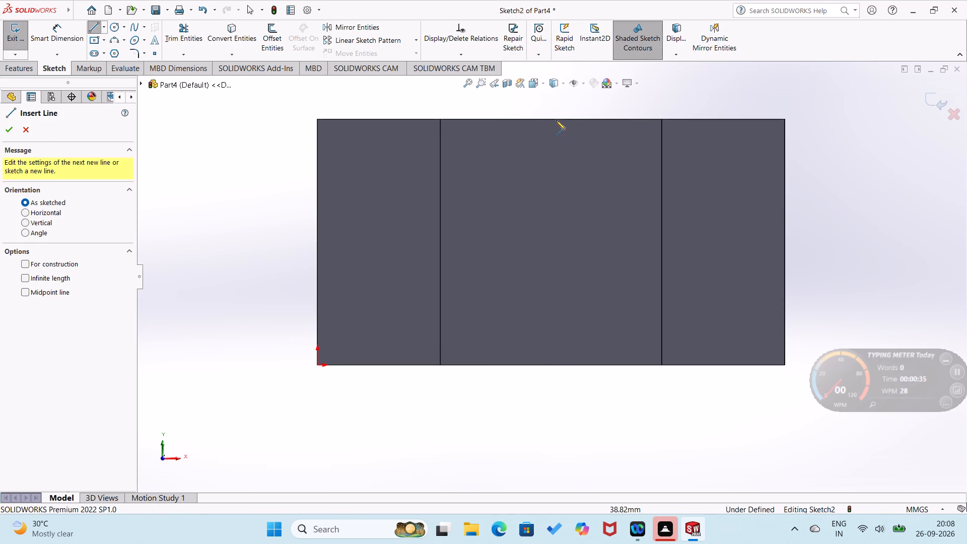
{"action": "left_click", "coordinate": [552, 118]}
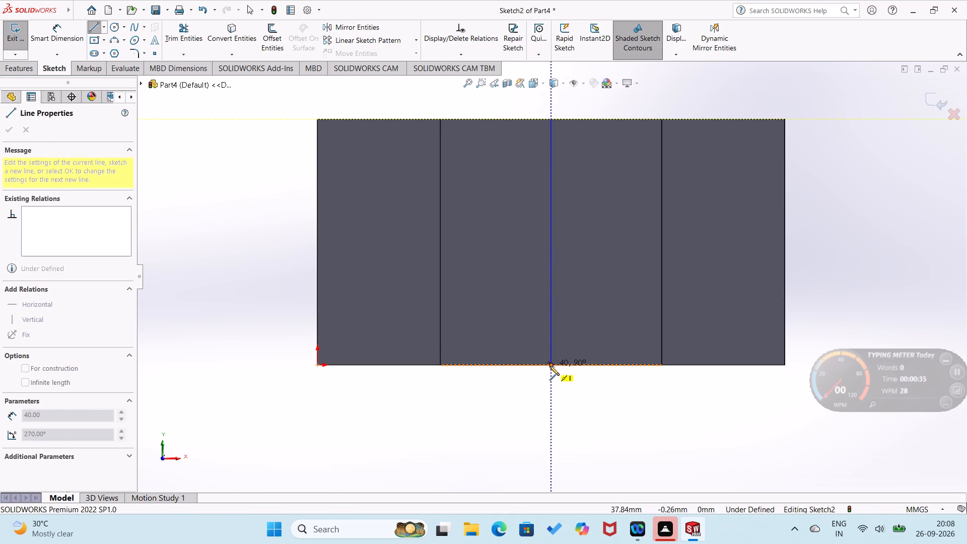
{"action": "left_click", "coordinate": [549, 365]}
{"action": "right_click", "coordinate": [548, 366]}
{"action": "left_click", "coordinate": [571, 352]}
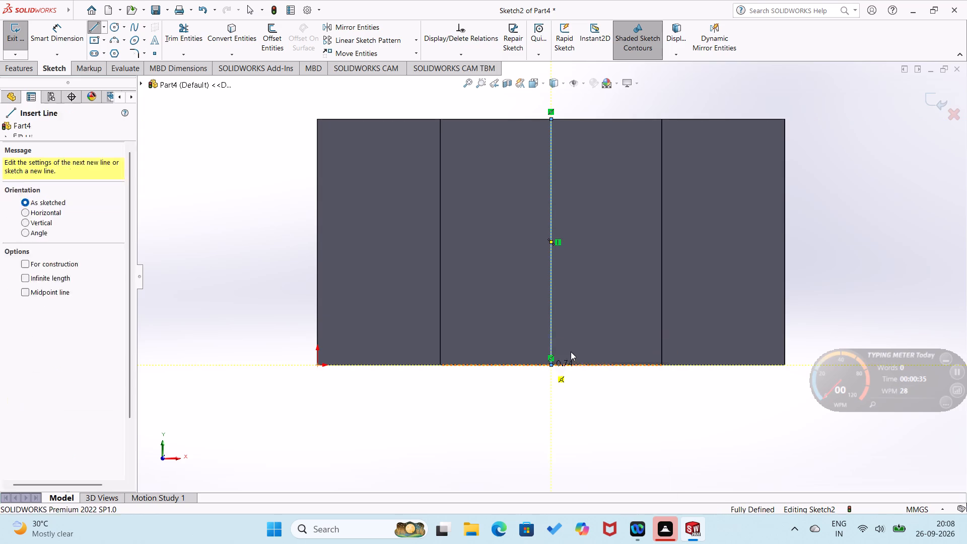
Sketch a circle centred on the construction line's midpoint and dimension its diameter as 52 mm.
{"action": "right_click_drag", "start_coordinate": [499, 412], "coordinate": [584, 416]}
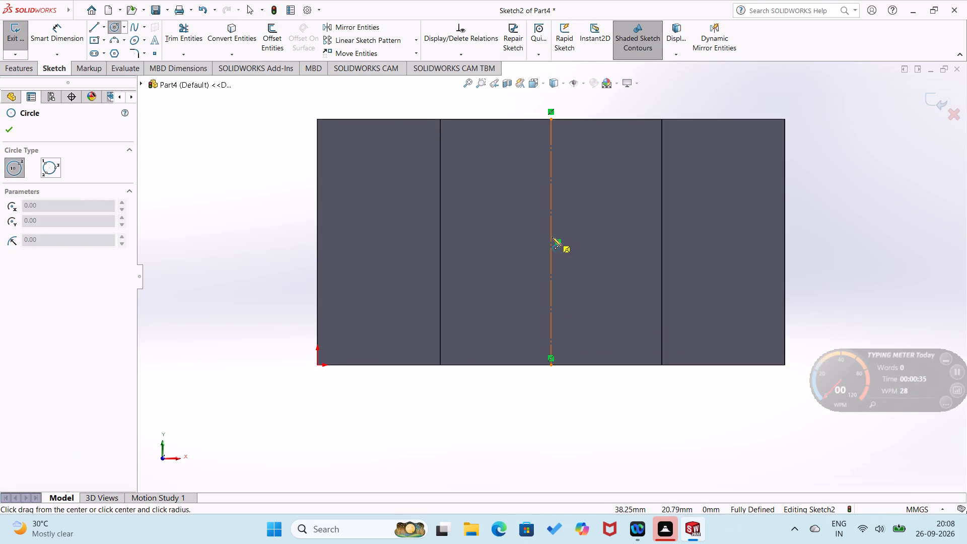
{"action": "left_click", "coordinate": [552, 243]}
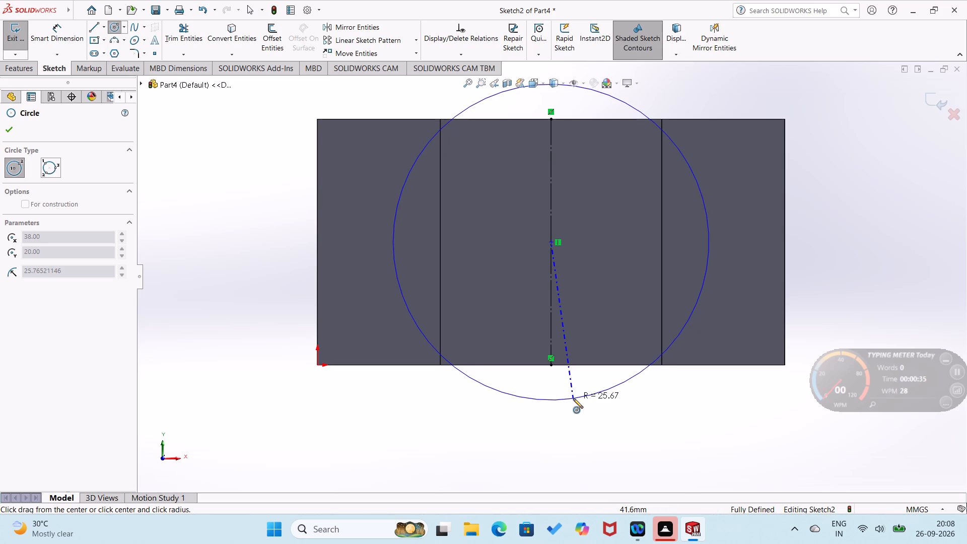
{"action": "left_click", "coordinate": [573, 398]}
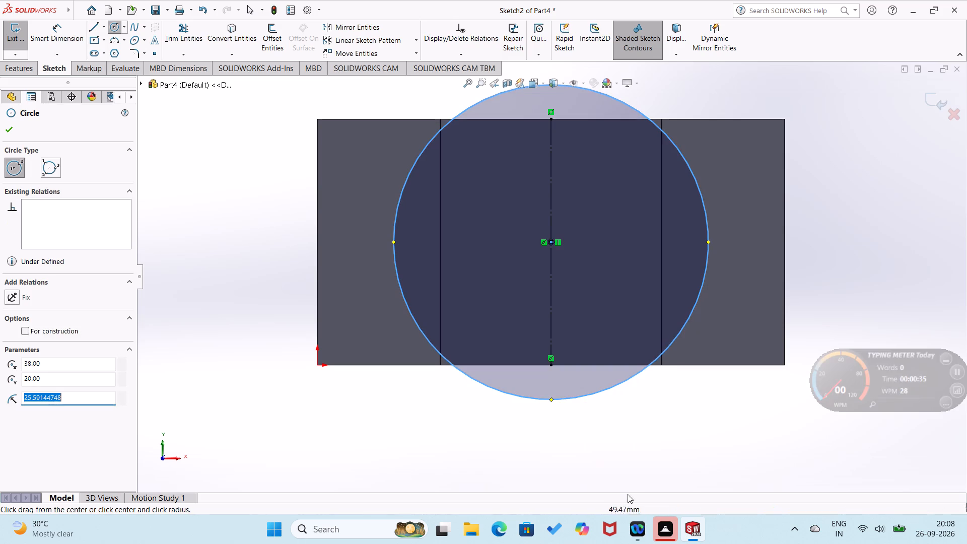
{"action": "right_click_drag", "start_coordinate": [651, 457], "coordinate": [674, 381]}
{"action": "left_click", "coordinate": [629, 380]}
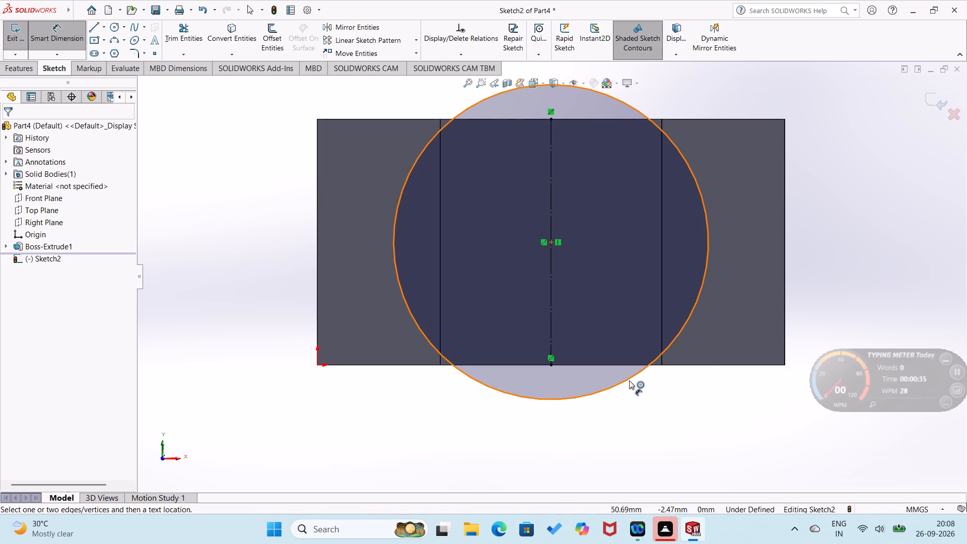
{"action": "left_click", "coordinate": [644, 409]}
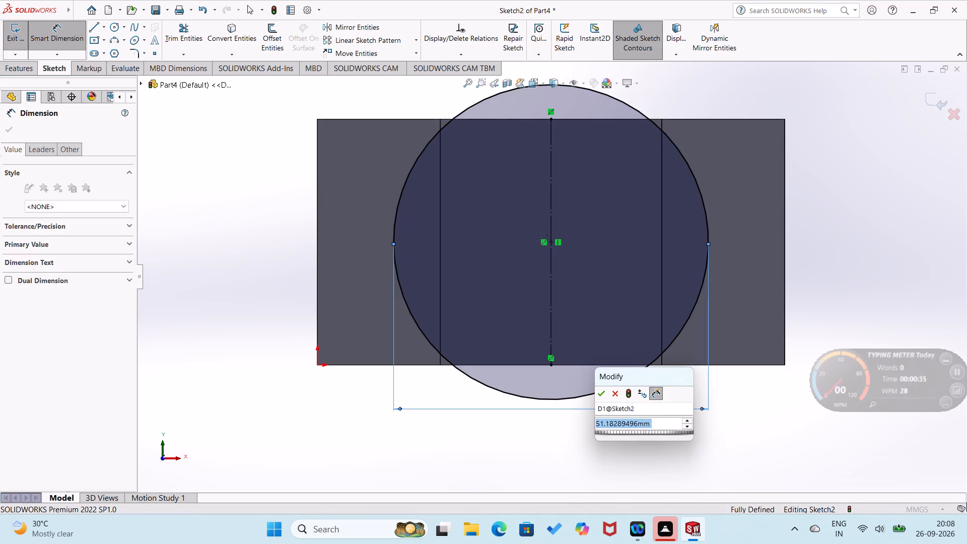
{"action": "type", "text": "52"}
{"action": "key", "text": "Return"}
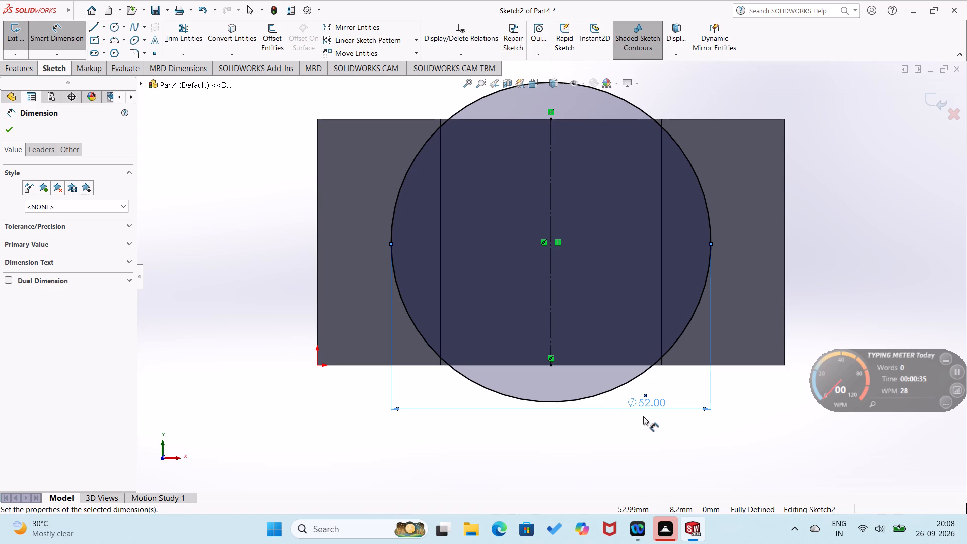
{"action": "middle_click_drag", "start_coordinate": [643, 420], "coordinate": [629, 456]}
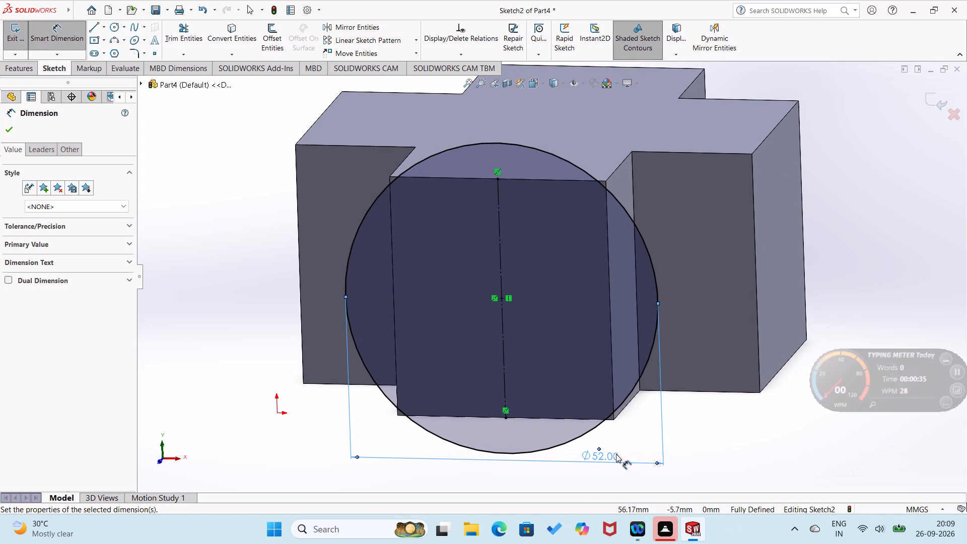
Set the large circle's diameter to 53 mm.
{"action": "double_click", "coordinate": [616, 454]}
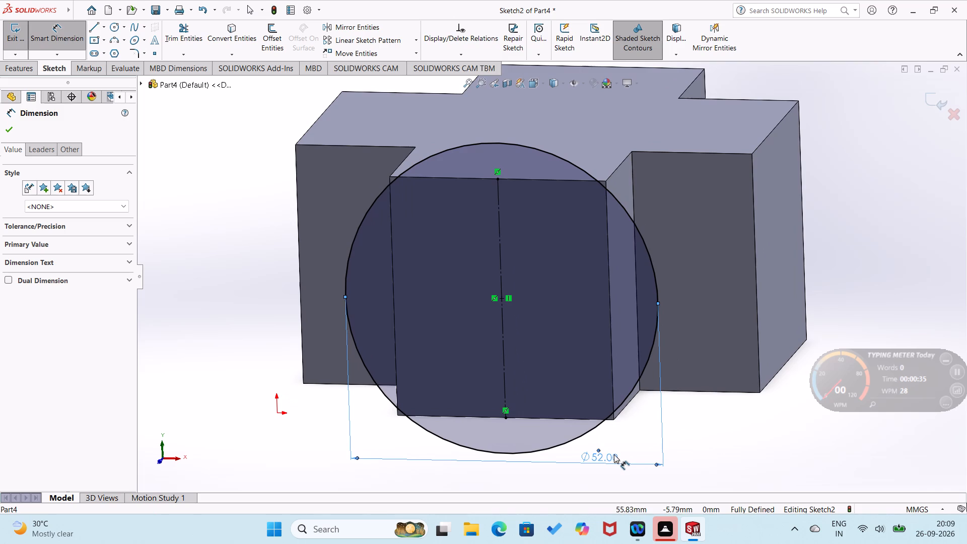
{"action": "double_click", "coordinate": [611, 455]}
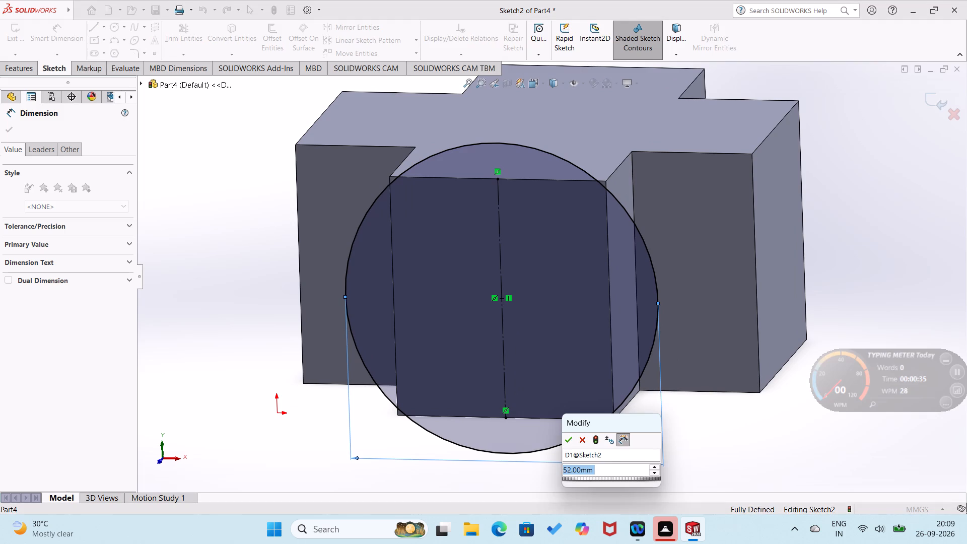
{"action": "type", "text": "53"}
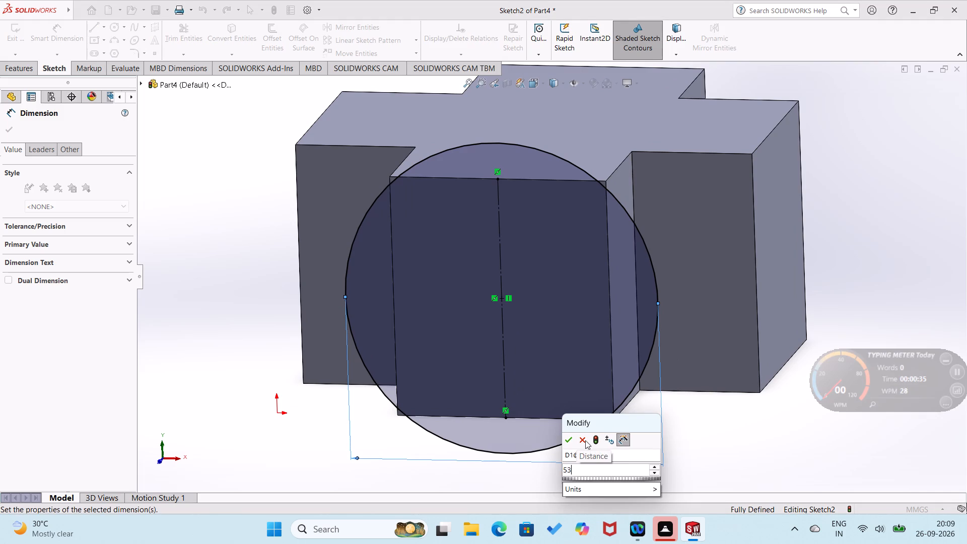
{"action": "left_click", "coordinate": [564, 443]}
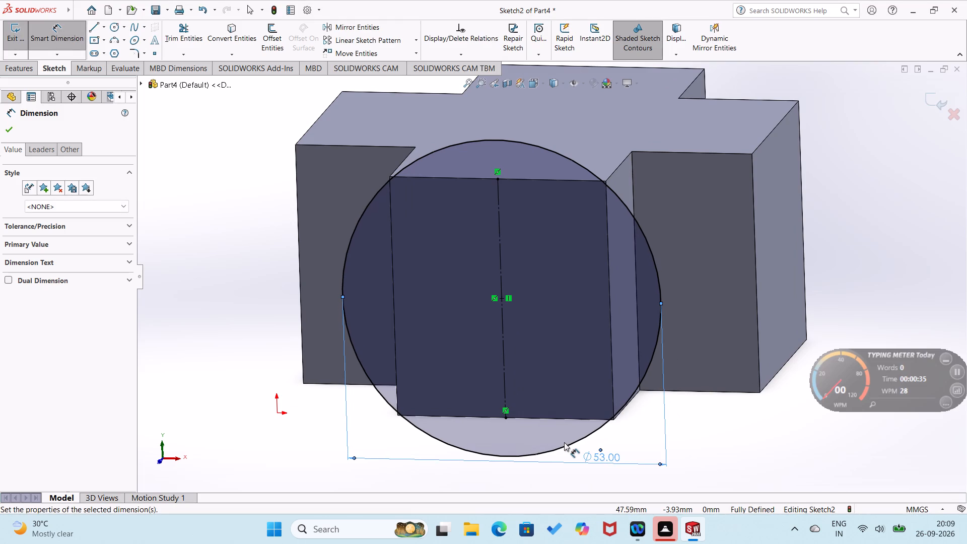
Set the large circle's diameter to 54 mm.
{"action": "double_click", "coordinate": [595, 457]}
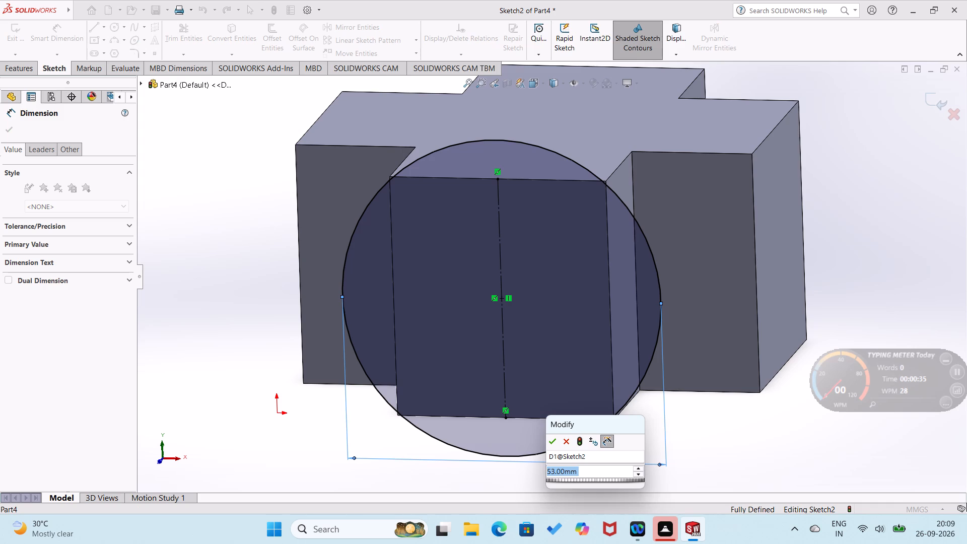
{"action": "type", "text": "54"}
{"action": "key", "text": "Return"}
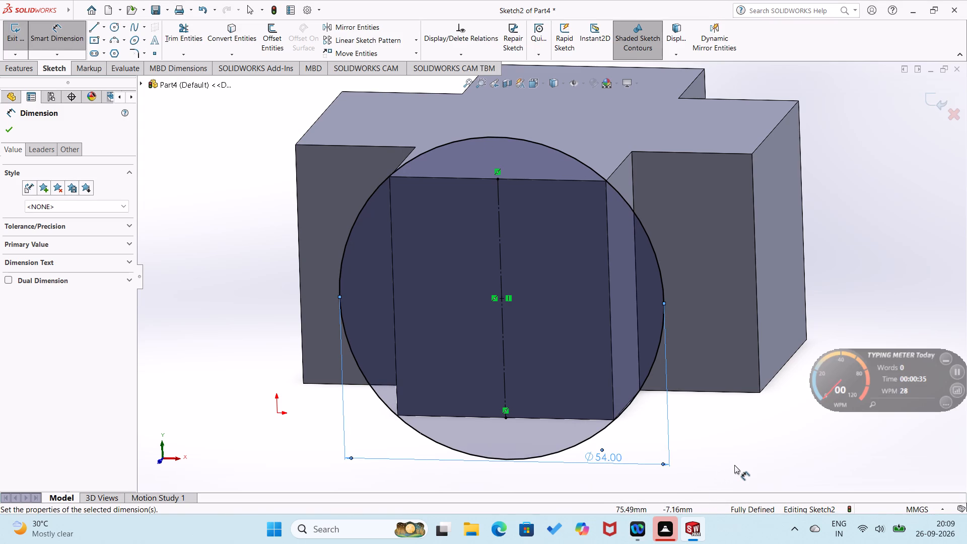
{"action": "left_click", "coordinate": [803, 433]}
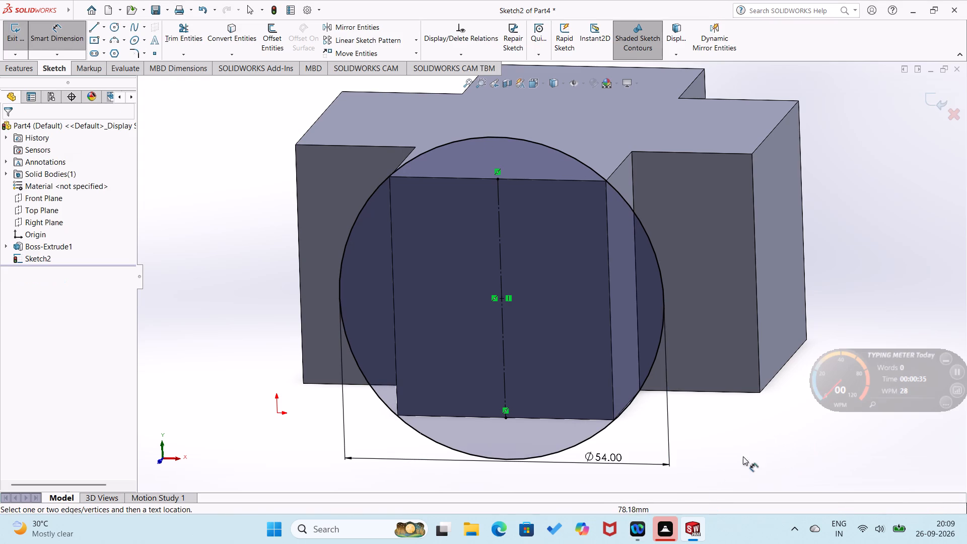
Sketch a smaller circle concentric with the 54 mm circle and dimension its diameter as 26 mm.
{"action": "middle_click_drag", "start_coordinate": [753, 453], "coordinate": [765, 447]}
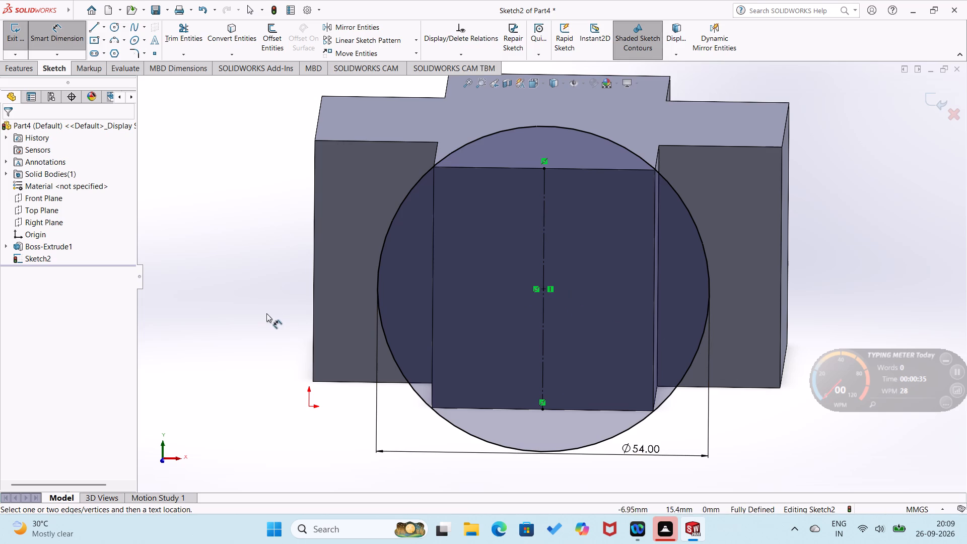
{"action": "right_click_drag", "start_coordinate": [265, 314], "coordinate": [290, 223]}
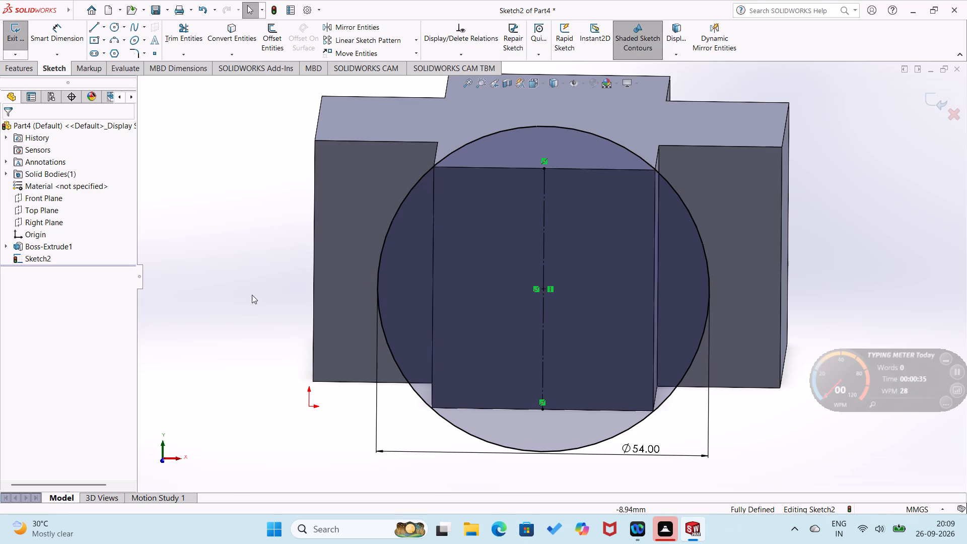
{"action": "right_click_drag", "start_coordinate": [241, 302], "coordinate": [259, 225]}
{"action": "right_click_drag", "start_coordinate": [224, 266], "coordinate": [290, 239]}
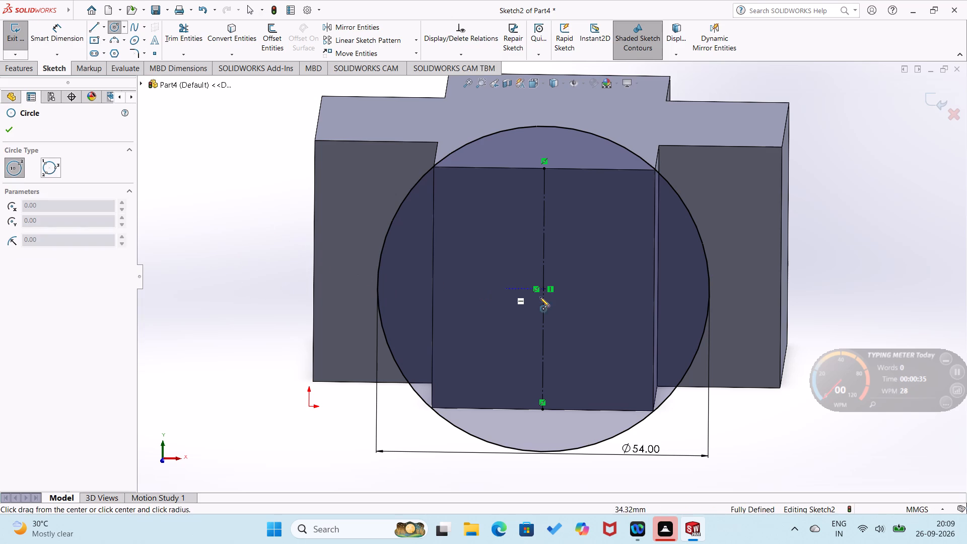
{"action": "left_click", "coordinate": [544, 289]}
{"action": "left_click", "coordinate": [546, 335]}
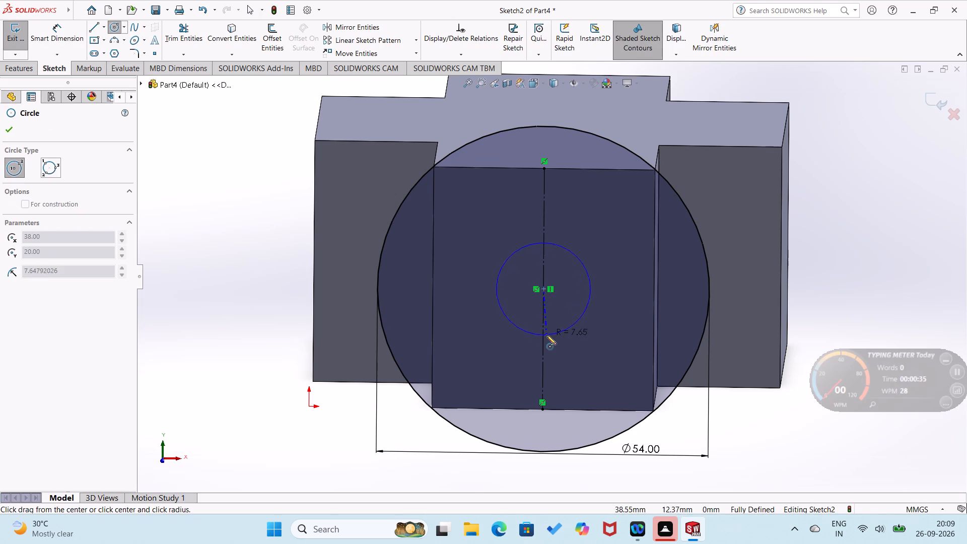
{"action": "right_click_drag", "start_coordinate": [565, 347], "coordinate": [589, 299]}
{"action": "left_click", "coordinate": [590, 277]}
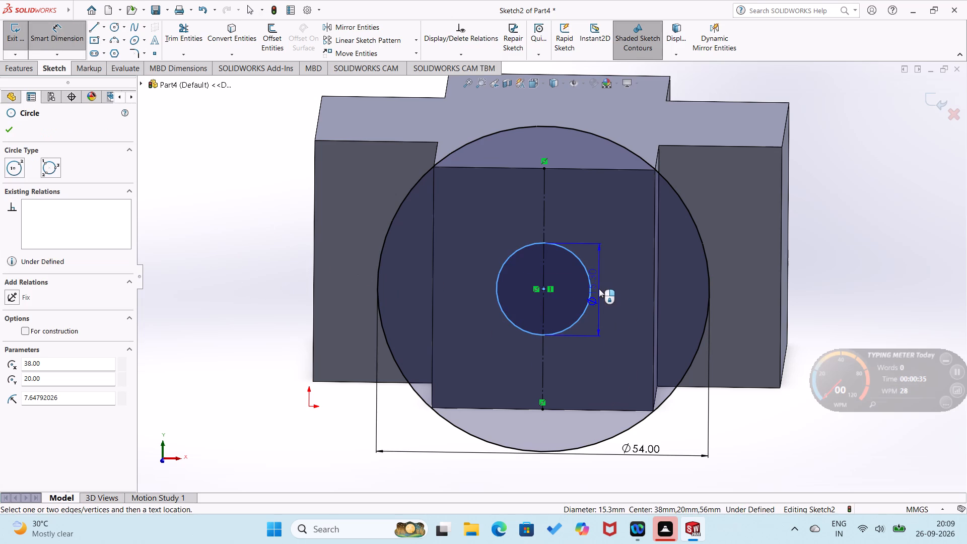
{"action": "left_click", "coordinate": [611, 296]}
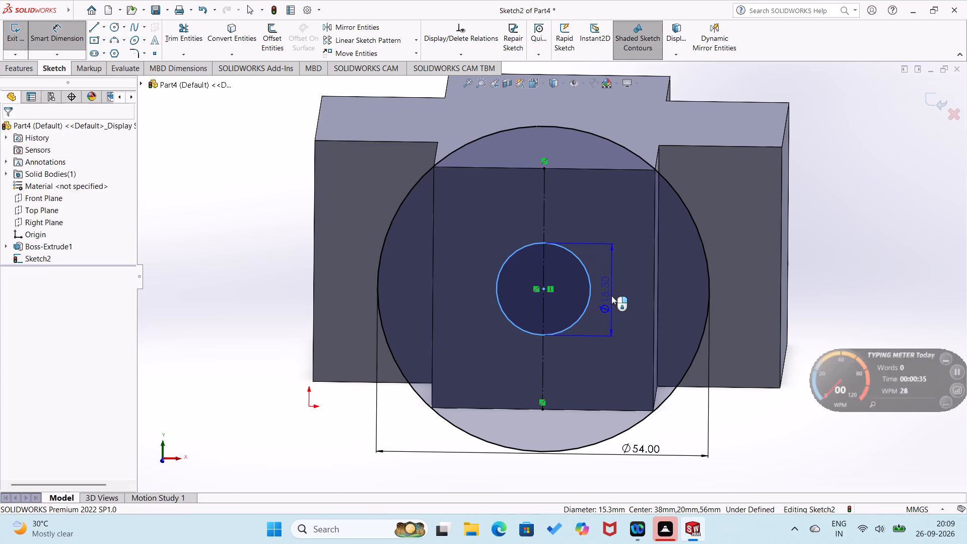
{"action": "type", "text": "26"}
{"action": "key", "text": "Return"}
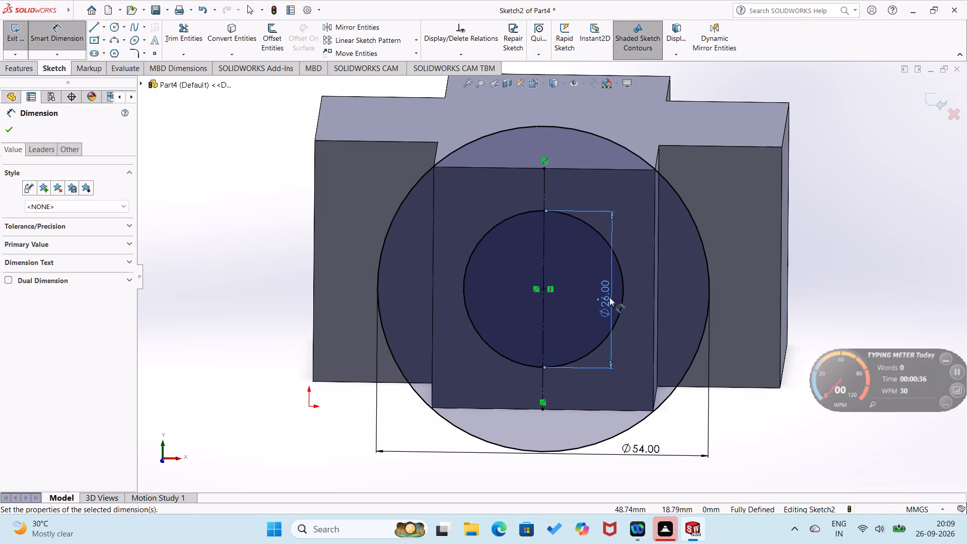
{"action": "left_click", "coordinate": [291, 243]}
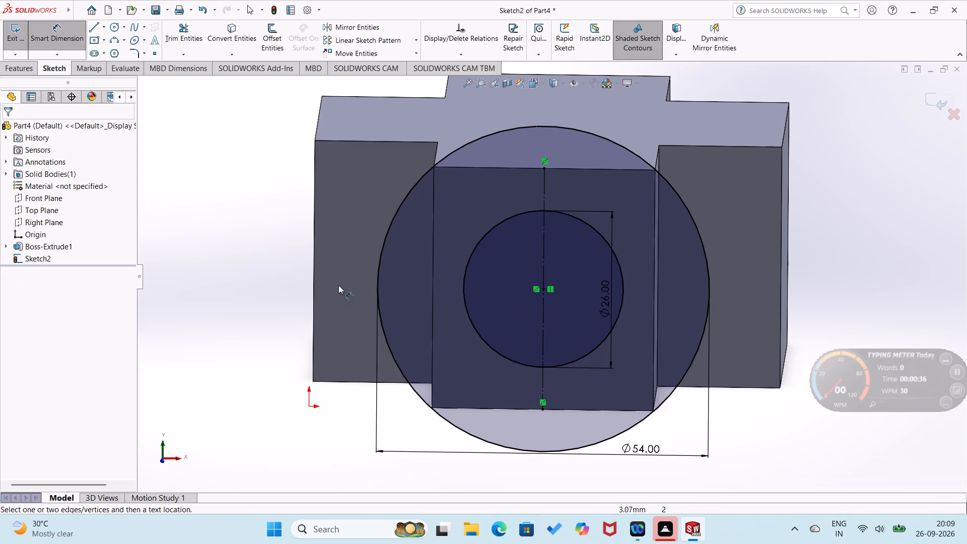
Draw a vertical line upward from the circles' common centre and dimension its length as 16 mm.
{"action": "right_click_drag", "start_coordinate": [231, 318], "coordinate": [253, 250]}
{"action": "right_click_drag", "start_coordinate": [267, 248], "coordinate": [218, 263]}
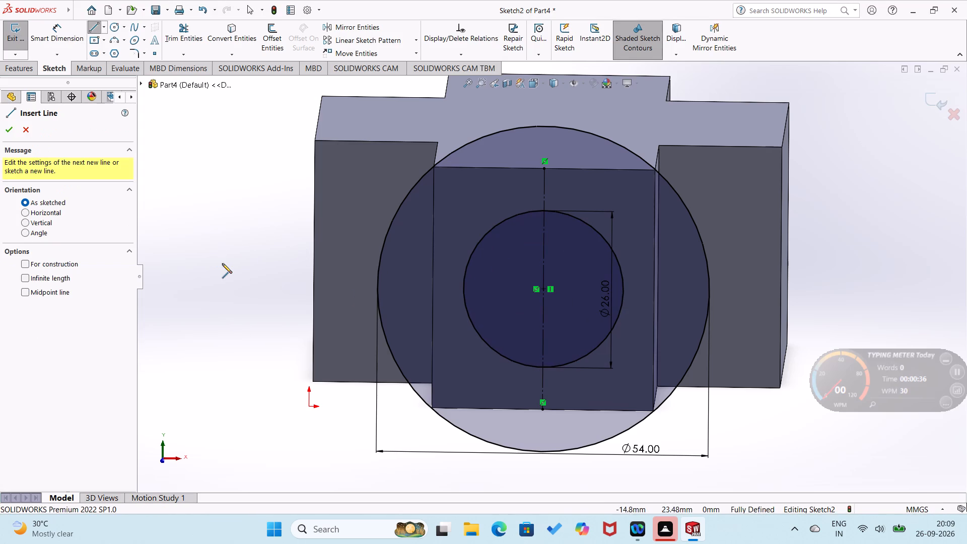
{"action": "left_click", "coordinate": [542, 288]}
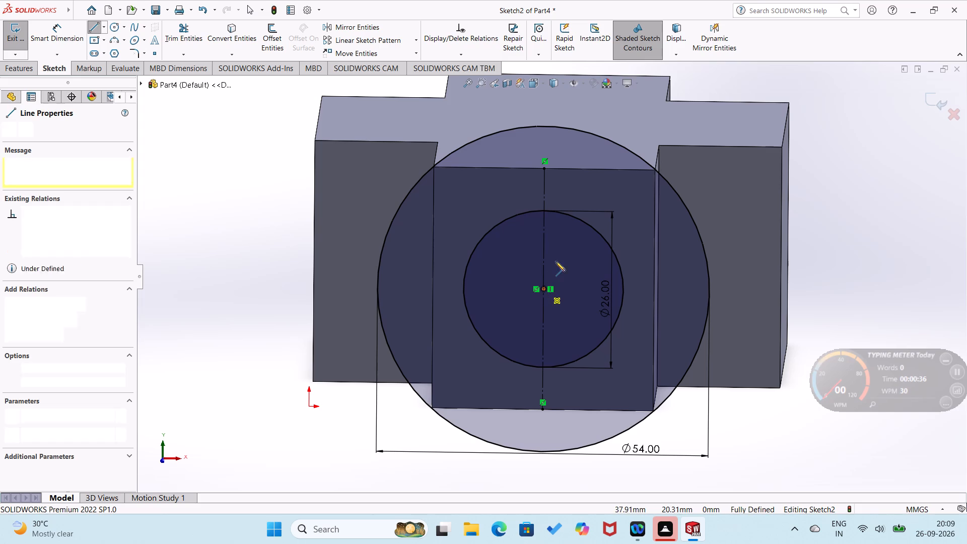
{"action": "left_click", "coordinate": [546, 245]}
{"action": "right_click_drag", "start_coordinate": [566, 265], "coordinate": [588, 193]}
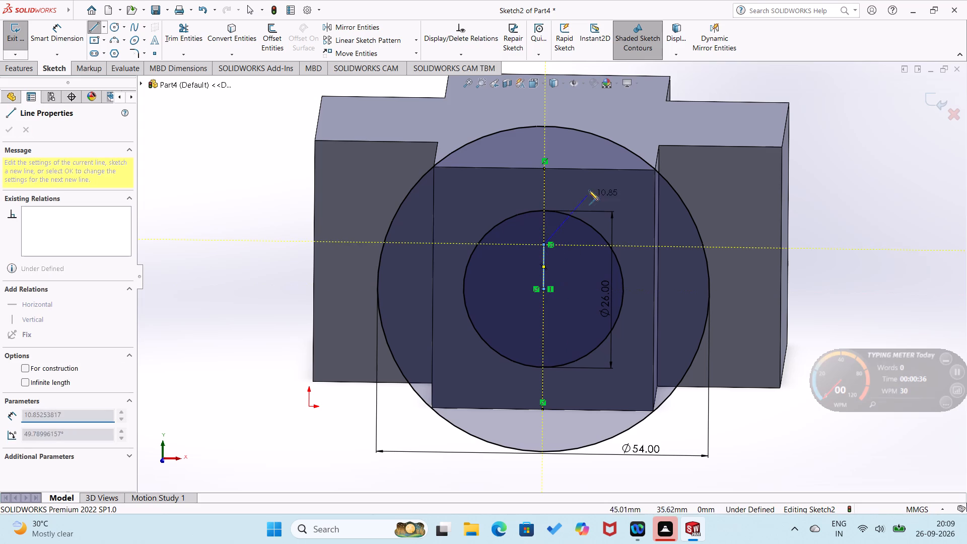
{"action": "left_click", "coordinate": [544, 253]}
{"action": "left_click", "coordinate": [561, 259]}
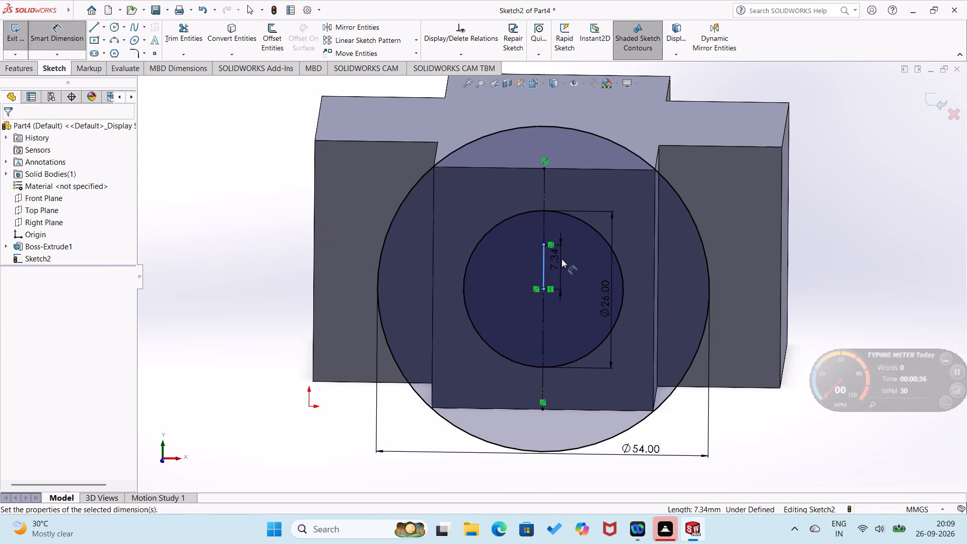
{"action": "type", "text": "16"}
{"action": "key", "text": "Return"}
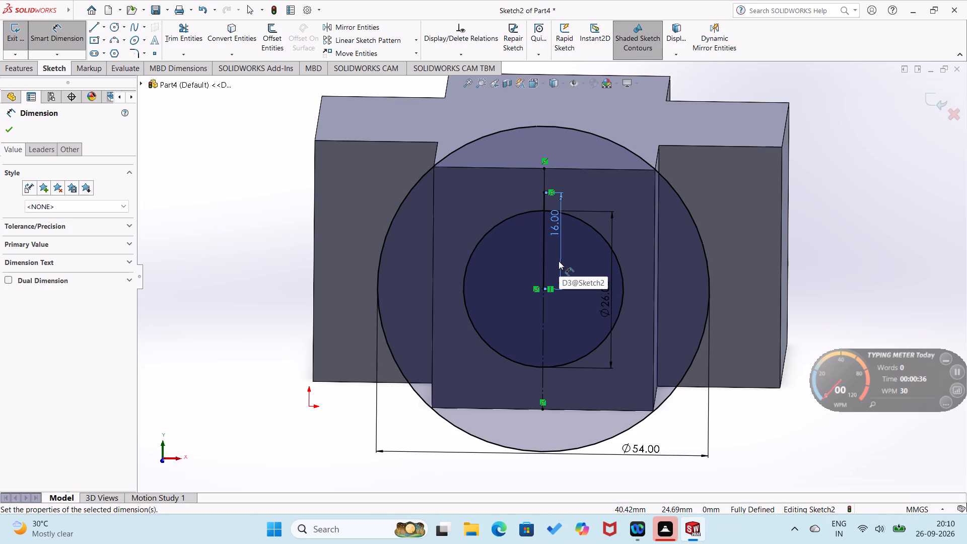
Set the length of the vertical line above the circles' centre to 8 mm.
{"action": "double_click", "coordinate": [555, 231]}
{"action": "key", "text": "8"}
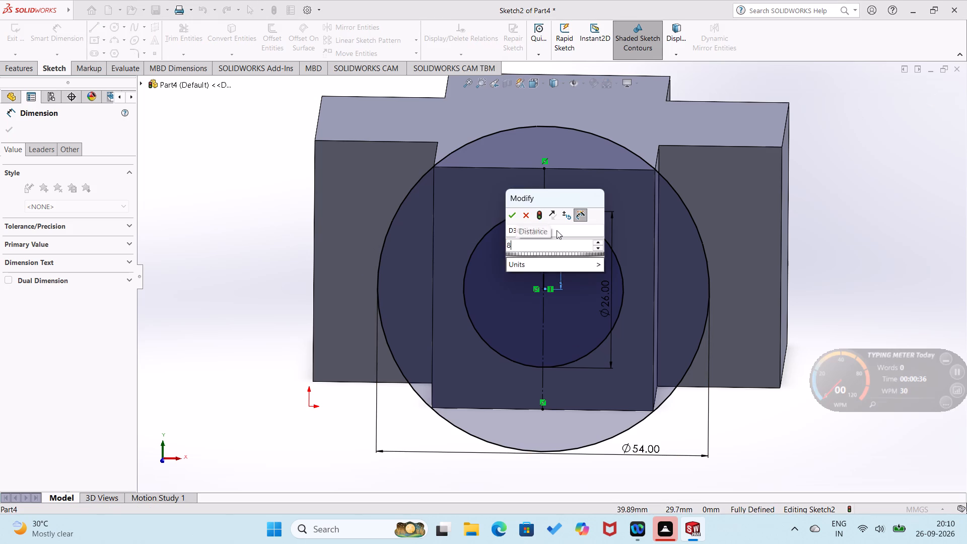
{"action": "key", "text": "Return"}
{"action": "left_click", "coordinate": [249, 296]}
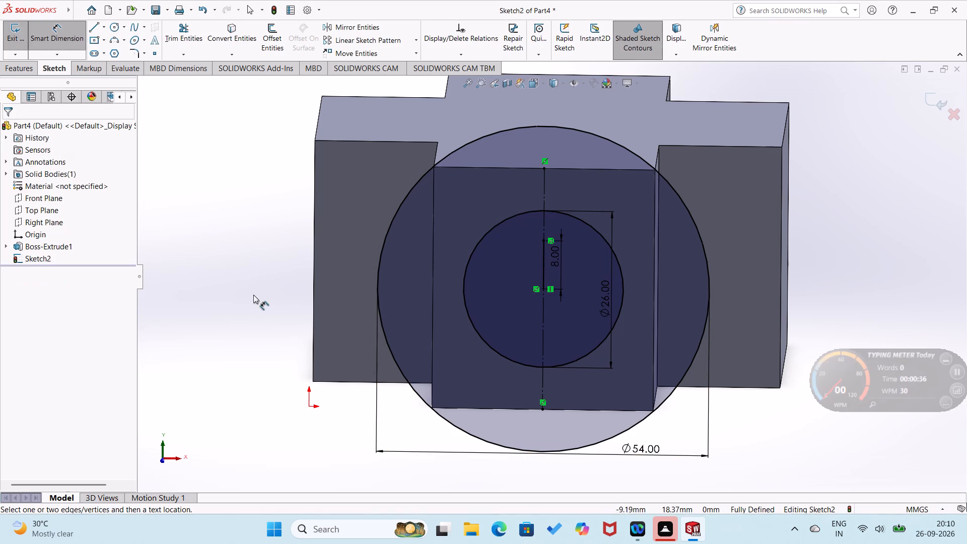
From the 8 mm line's upper end, draw a horizontal line leftward to the inner circle and continue it about 15.5 mm to the outer circle.
{"action": "left_click_drag", "start_coordinate": [275, 283], "coordinate": [239, 302]}
{"action": "left_click_drag", "start_coordinate": [277, 287], "coordinate": [228, 317]}
{"action": "right_click_drag", "start_coordinate": [261, 304], "coordinate": [202, 342]}
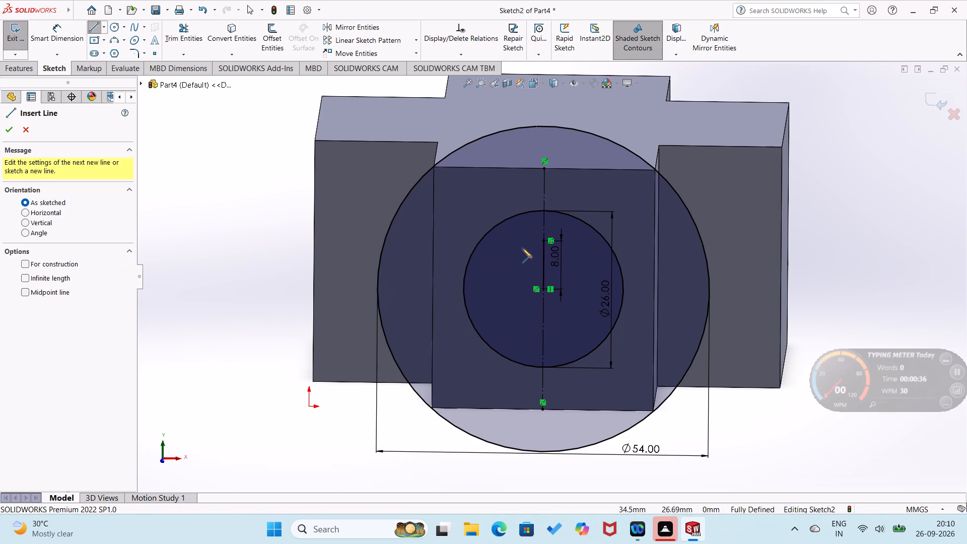
{"action": "left_click", "coordinate": [543, 240]}
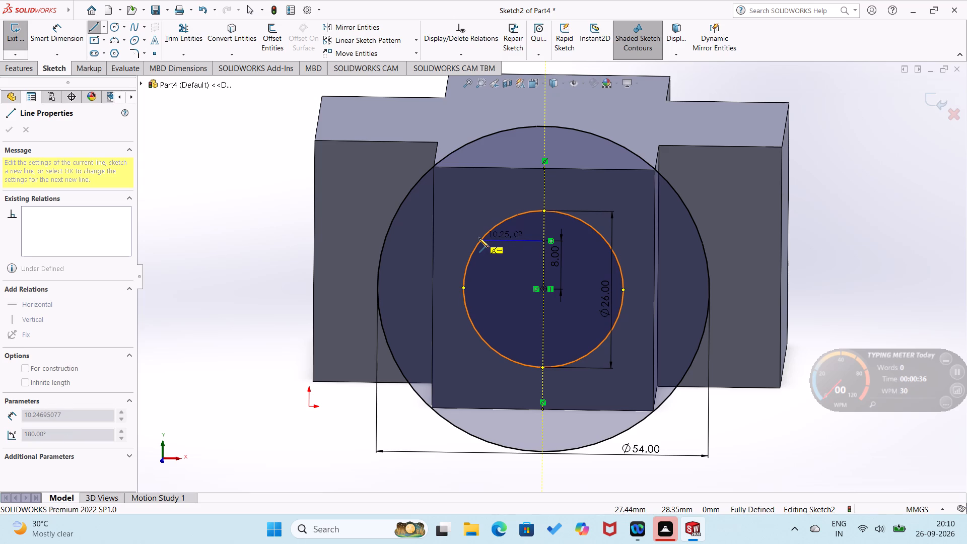
{"action": "scroll", "coordinate": [481, 238], "scroll_direction": "down", "scroll_amount": 4}
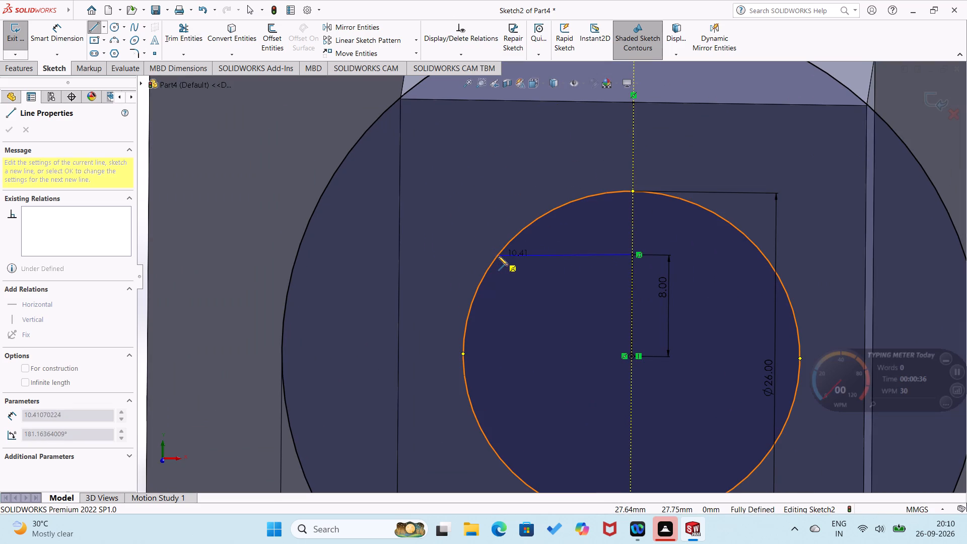
{"action": "left_click", "coordinate": [498, 253]}
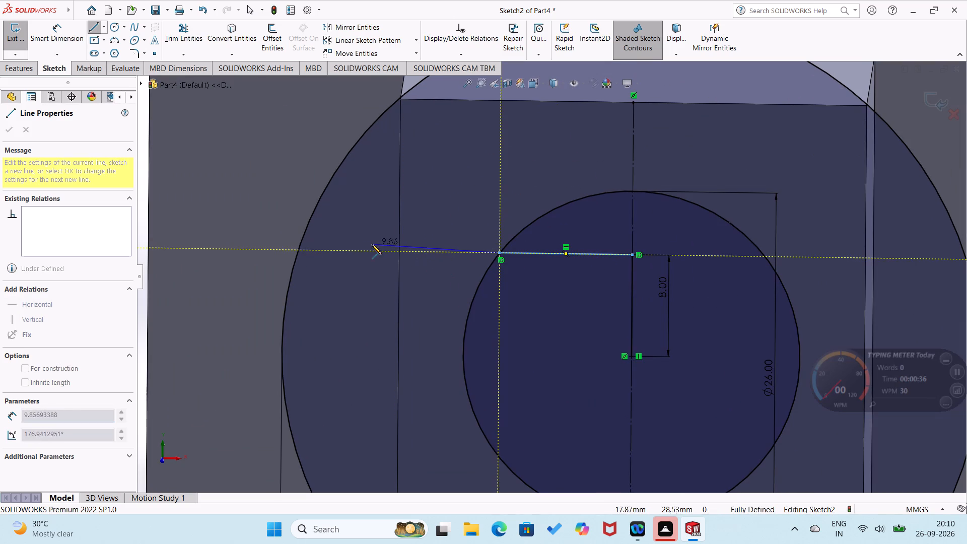
{"action": "left_click", "coordinate": [297, 250]}
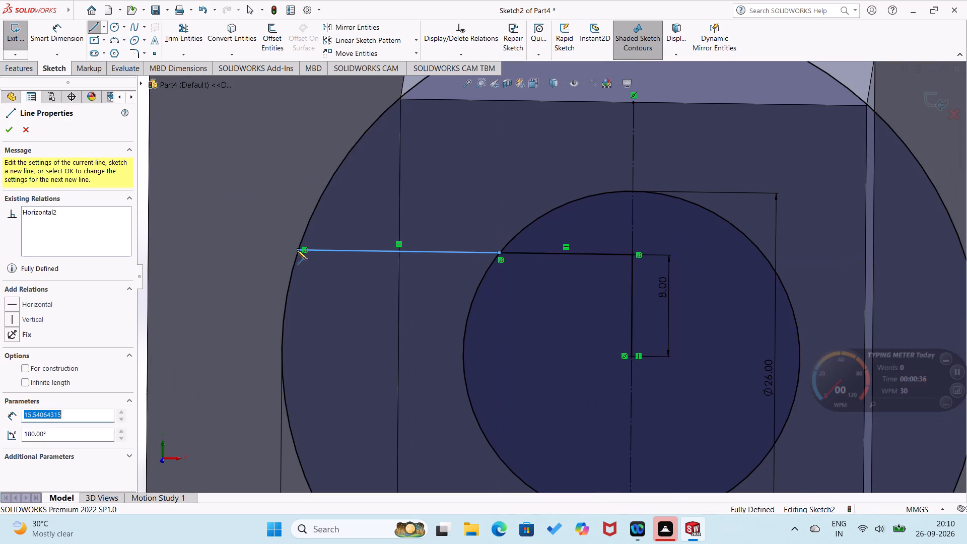
{"action": "right_click_drag", "start_coordinate": [295, 263], "coordinate": [318, 172]}
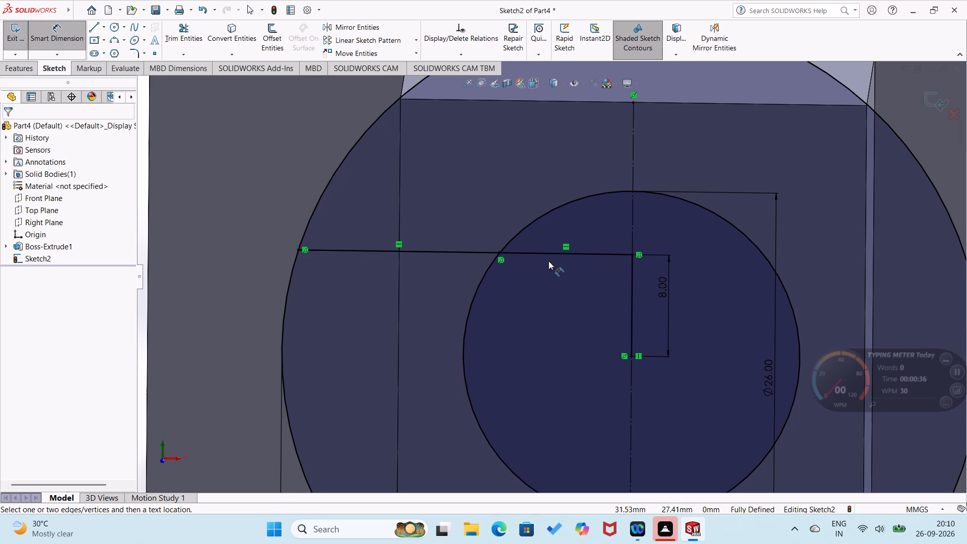
Delete the horizontal line segment inside the 26 mm circle.
{"action": "left_click", "coordinate": [555, 255]}
{"action": "key", "text": "Delete"}
{"action": "key", "text": "BackSpace"}
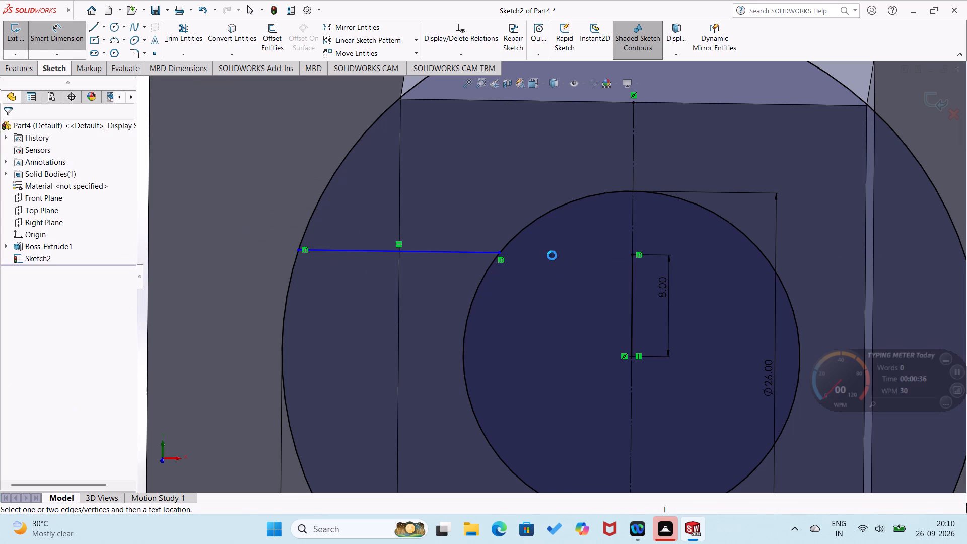
Draw a horizontal line about 15.5 mm long from the inner circle to the outer circle on the right side, level with the 8 mm line's upper end.
{"action": "right_click_drag", "start_coordinate": [575, 289], "coordinate": [496, 341]}
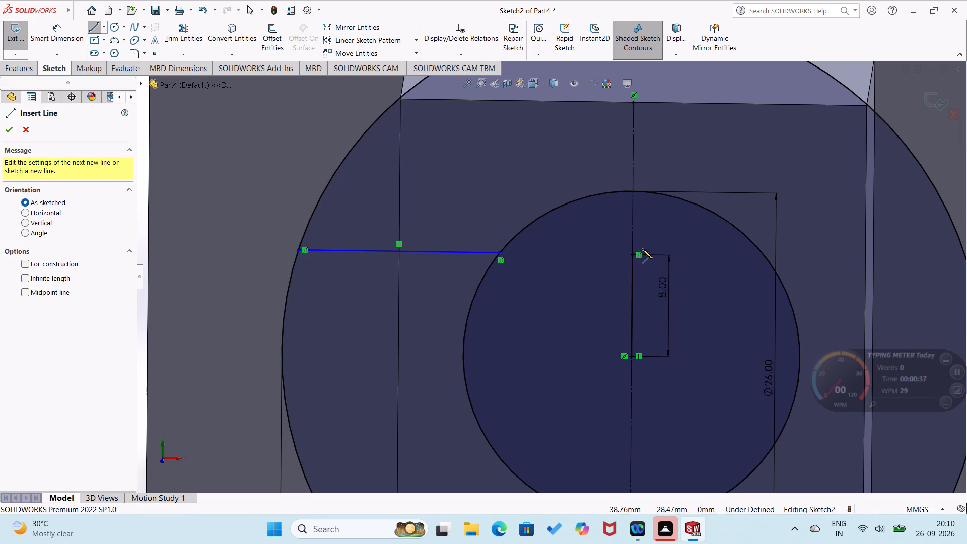
{"action": "left_click", "coordinate": [766, 256]}
{"action": "scroll", "coordinate": [888, 261], "scroll_direction": "up", "scroll_amount": 1}
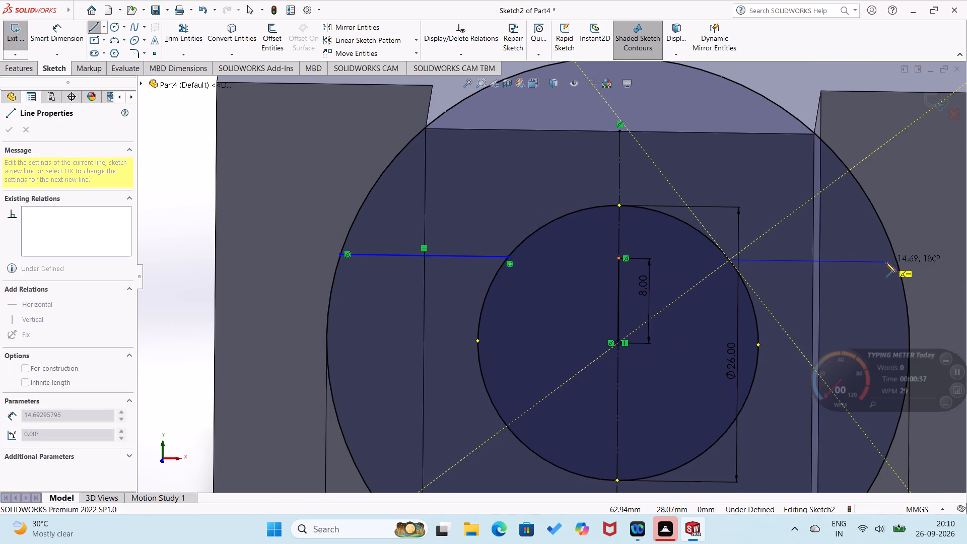
{"action": "scroll", "coordinate": [883, 263], "scroll_direction": "up", "scroll_amount": 1}
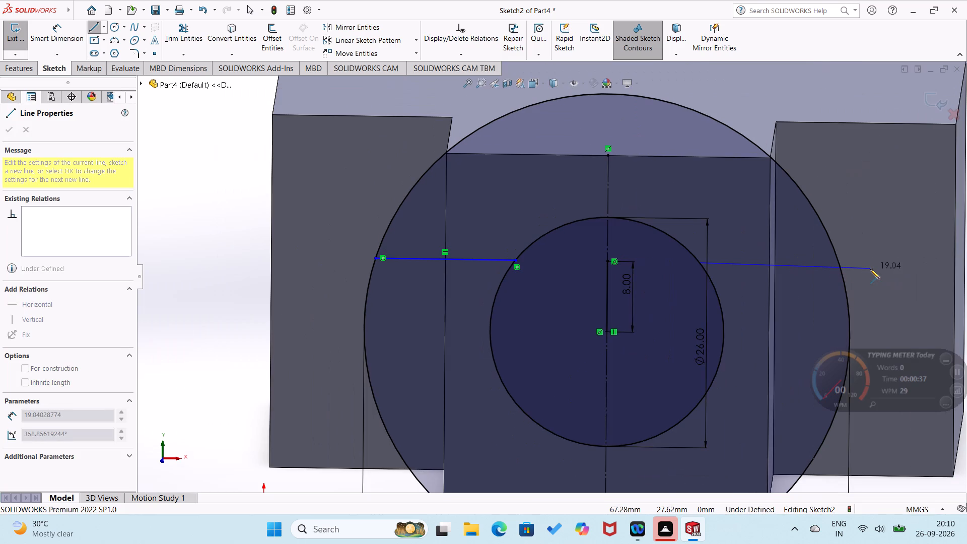
{"action": "left_click", "coordinate": [838, 263]}
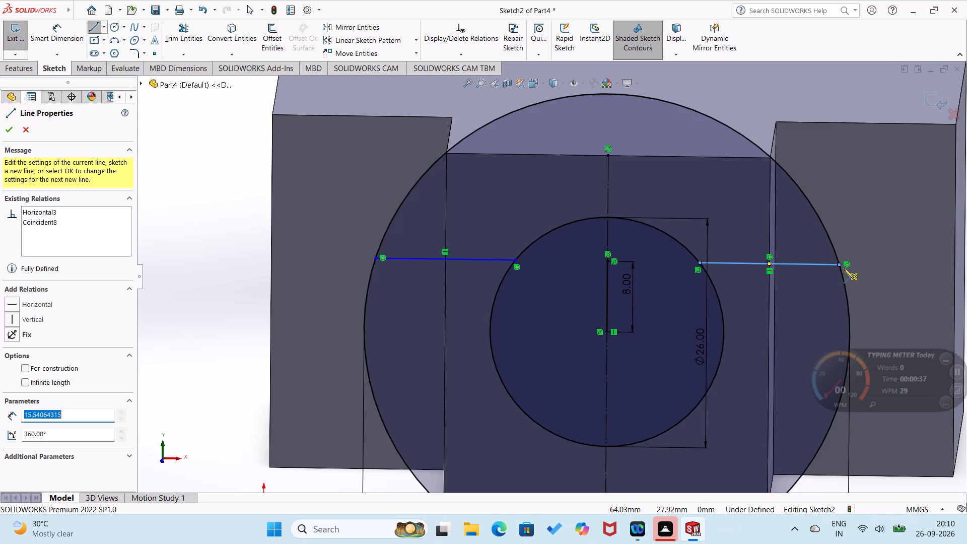
{"action": "right_click_drag", "start_coordinate": [844, 268], "coordinate": [845, 215]}
{"action": "scroll", "coordinate": [832, 256], "scroll_direction": "up", "scroll_amount": 1}
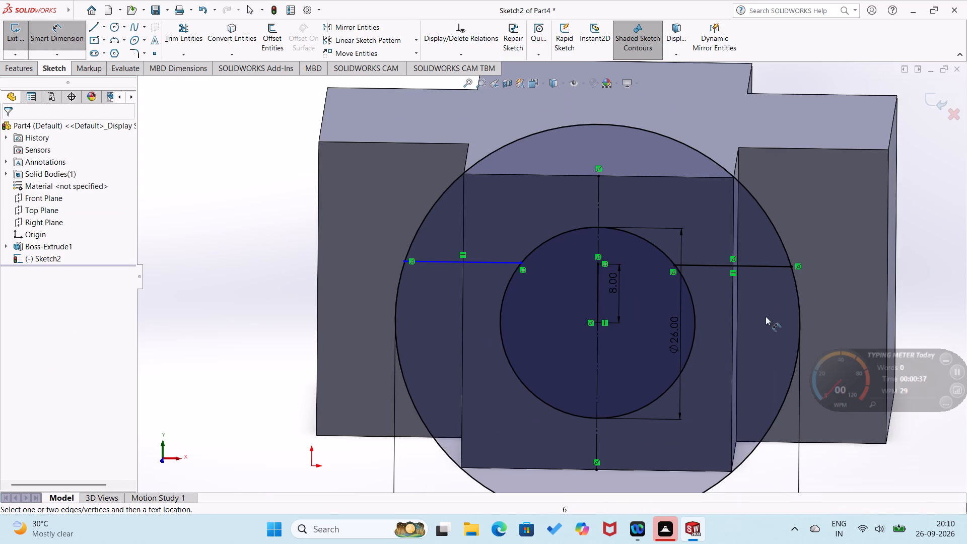
Draw a vertical line straight down from the circles' centre and set its length to 8 mm.
{"action": "right_click_drag", "start_coordinate": [660, 329], "coordinate": [552, 355]}
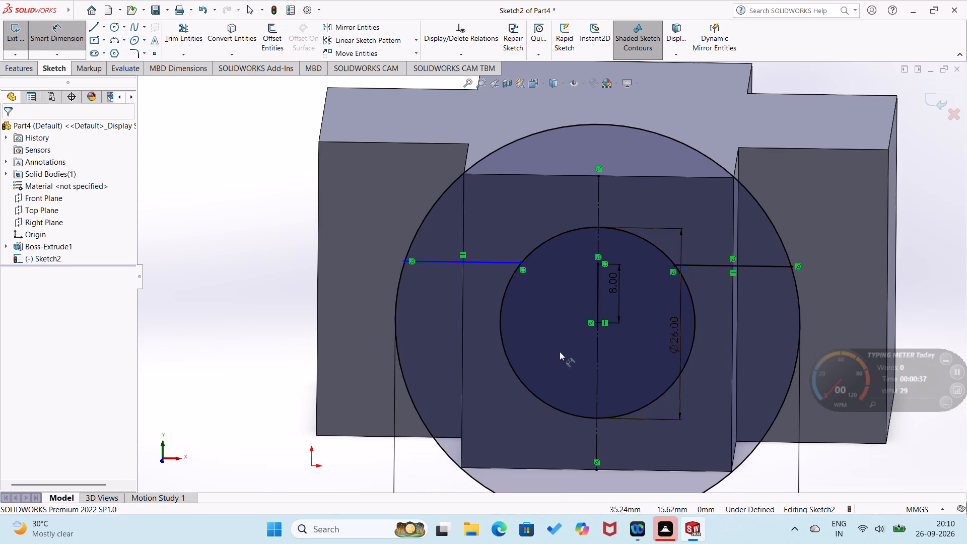
{"action": "left_click", "coordinate": [599, 324]}
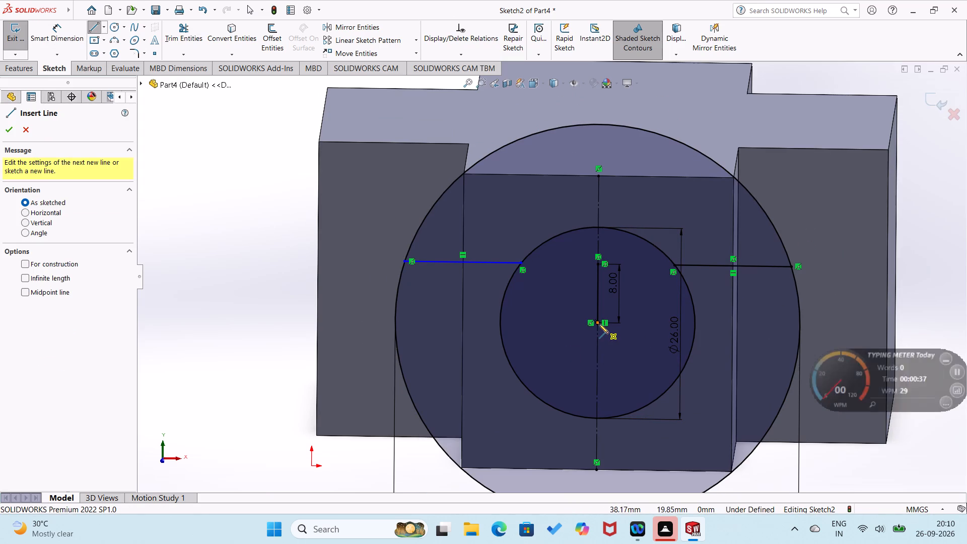
{"action": "left_click", "coordinate": [595, 398]}
{"action": "right_click_drag", "start_coordinate": [618, 399], "coordinate": [635, 326]}
{"action": "left_click", "coordinate": [596, 369]}
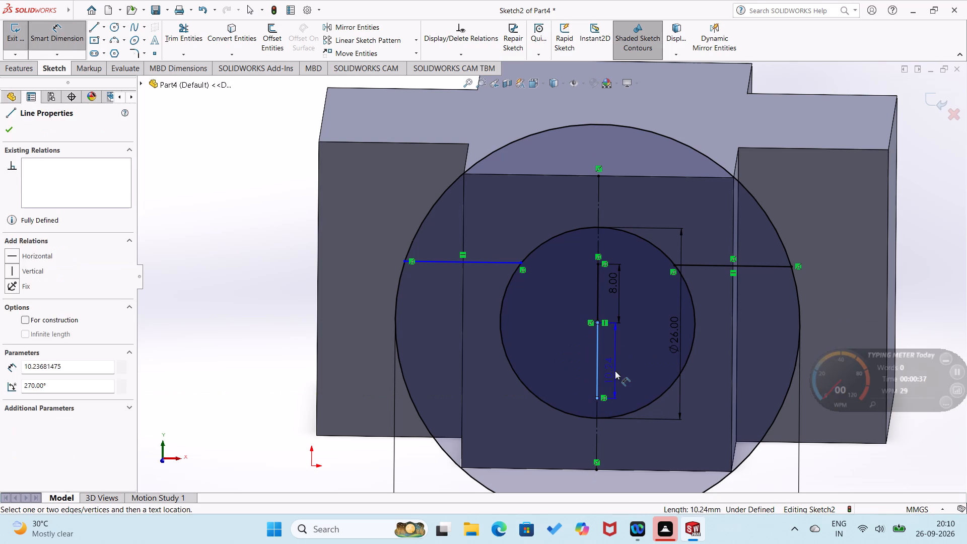
{"action": "left_click", "coordinate": [616, 371]}
{"action": "key", "text": "8"}
{"action": "key", "text": "Return"}
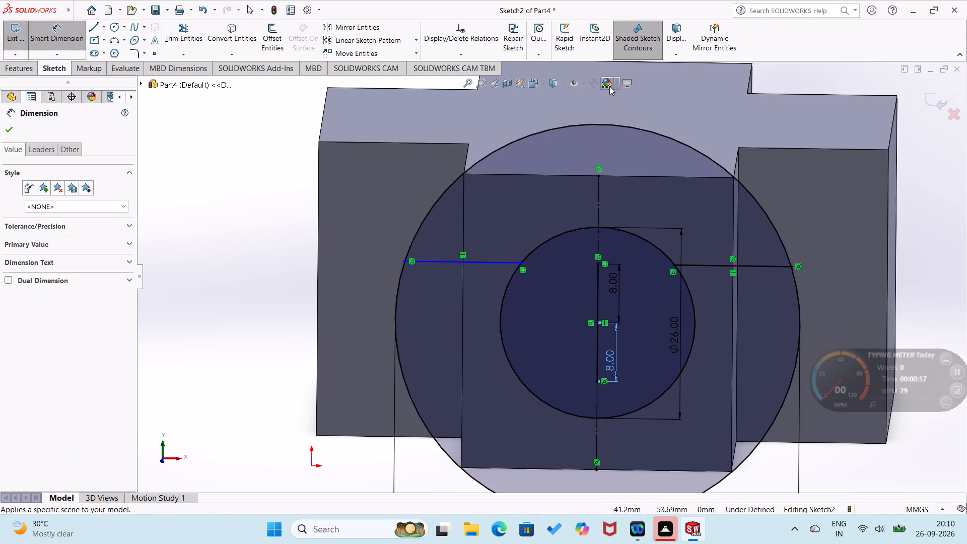
Draw a horizontal line about 15.5 mm long from the inner circle to the outer circle at the lower right, level with the lower 8 mm line's end.
{"action": "right_click_drag", "start_coordinate": [283, 179], "coordinate": [180, 227]}
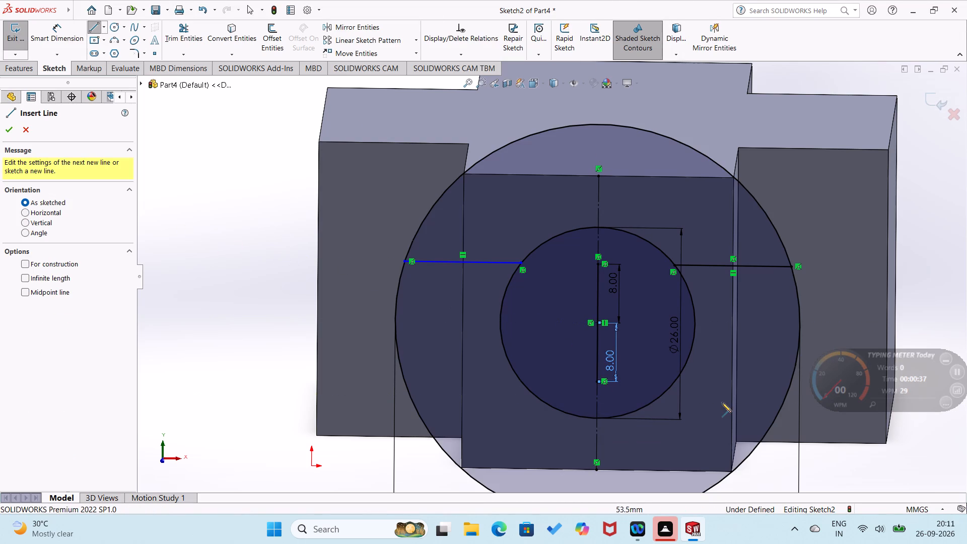
{"action": "scroll", "coordinate": [681, 376], "scroll_direction": "down", "scroll_amount": 1}
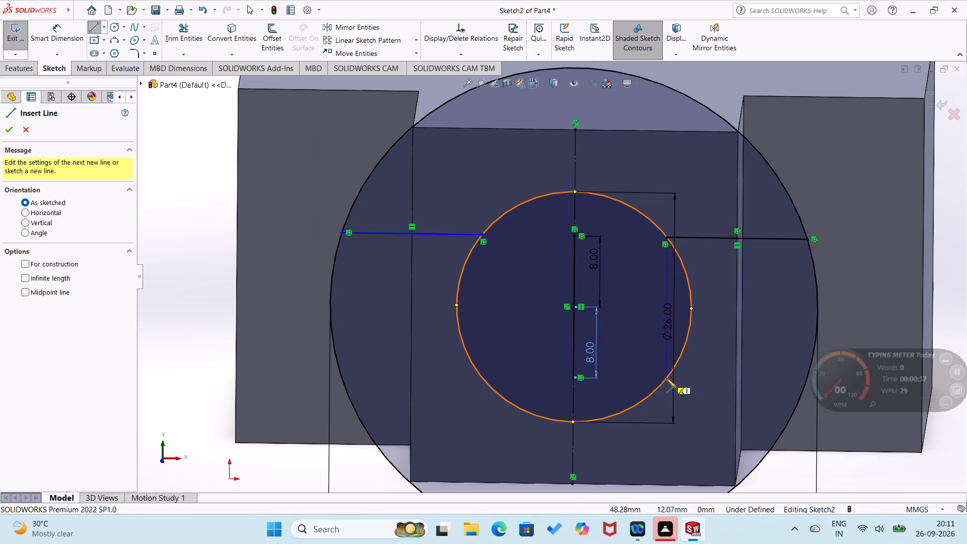
{"action": "scroll", "coordinate": [667, 373], "scroll_direction": "down", "scroll_amount": 4}
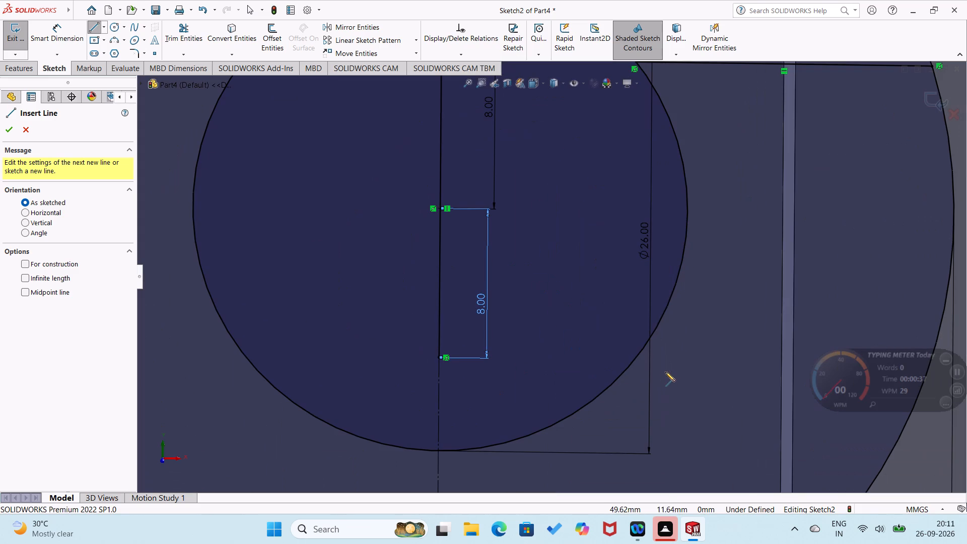
{"action": "left_click", "coordinate": [635, 359]}
{"action": "scroll", "coordinate": [885, 382], "scroll_direction": "down", "scroll_amount": 3}
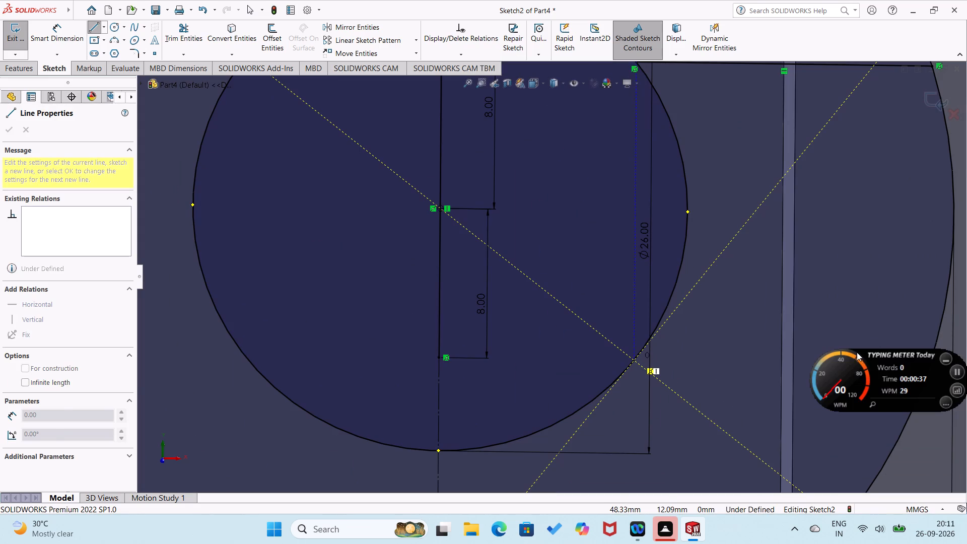
{"action": "scroll", "coordinate": [817, 330], "scroll_direction": "down", "scroll_amount": 4}
{"action": "scroll", "coordinate": [824, 331], "scroll_direction": "up", "scroll_amount": 4}
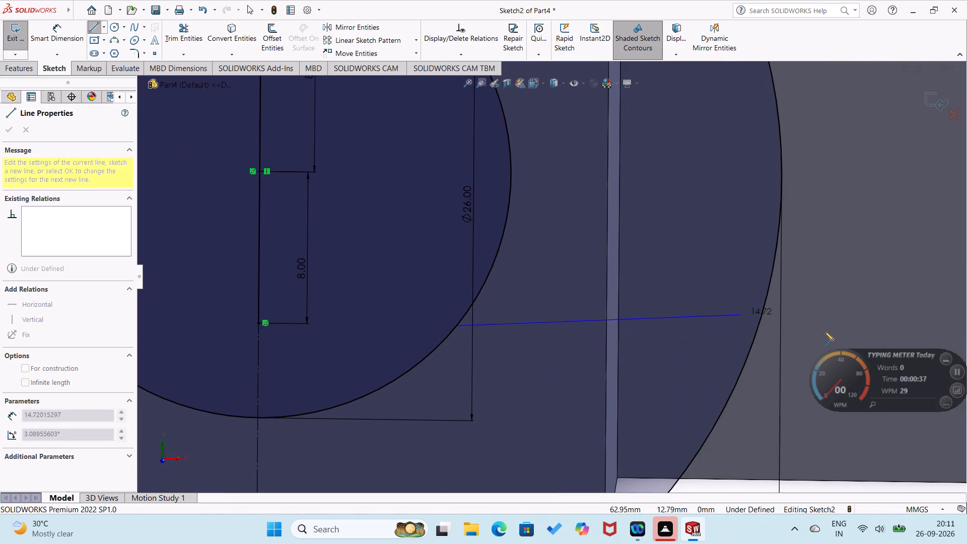
{"action": "left_click", "coordinate": [758, 329]}
{"action": "scroll", "coordinate": [760, 330], "scroll_direction": "up", "scroll_amount": 3}
{"action": "right_click_drag", "start_coordinate": [760, 330], "coordinate": [823, 242]}
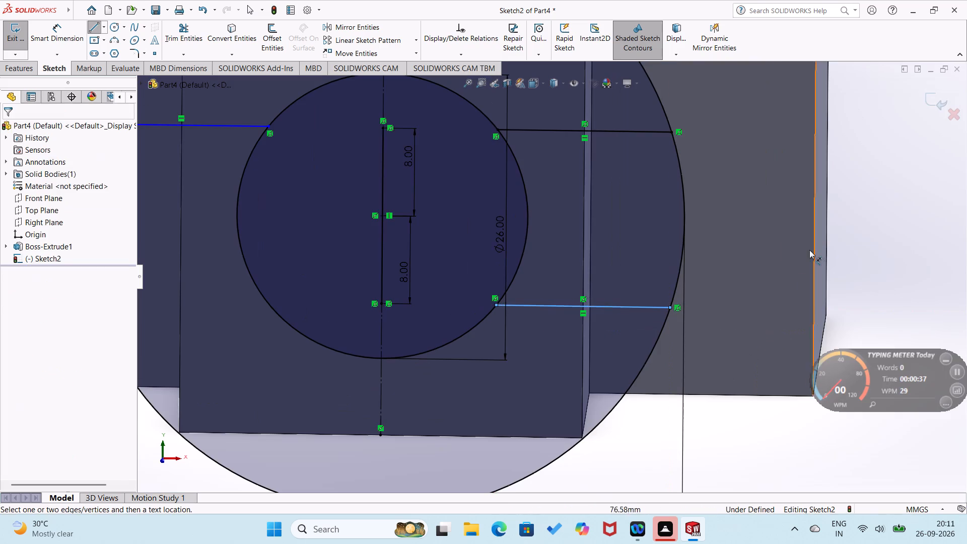
Draw a matching horizontal line about 15.5 mm long from the inner circle to the outer circle at the lower left.
{"action": "scroll", "coordinate": [583, 321], "scroll_direction": "up", "scroll_amount": 2}
{"action": "right_click_drag", "start_coordinate": [436, 307], "coordinate": [284, 295]}
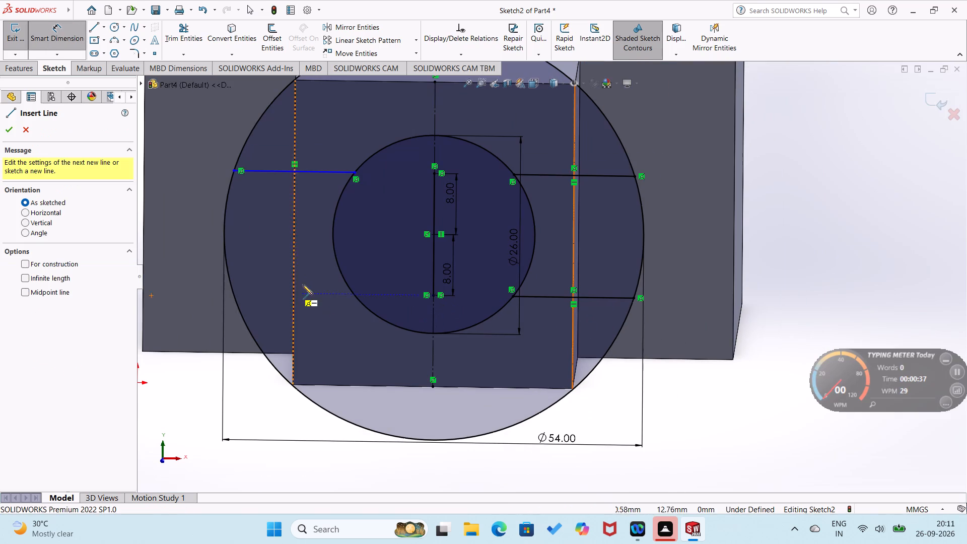
{"action": "scroll", "coordinate": [353, 297], "scroll_direction": "down", "scroll_amount": 2}
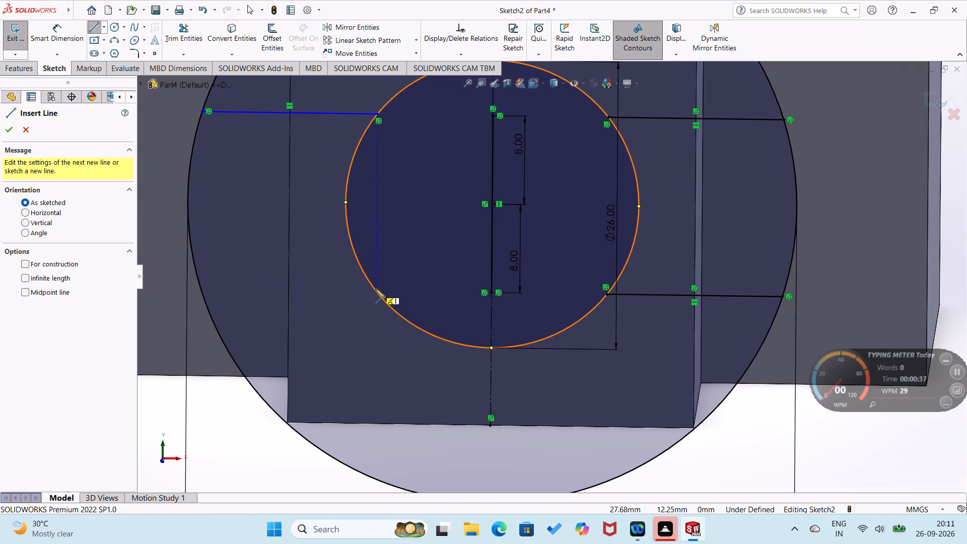
{"action": "left_click", "coordinate": [375, 289]}
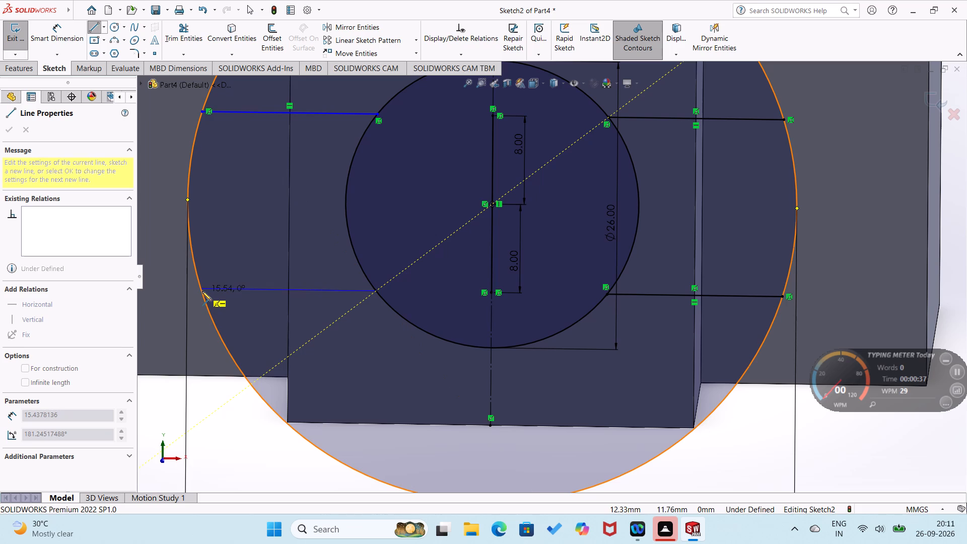
{"action": "left_click", "coordinate": [202, 291]}
{"action": "right_click_drag", "start_coordinate": [213, 282], "coordinate": [247, 186]}
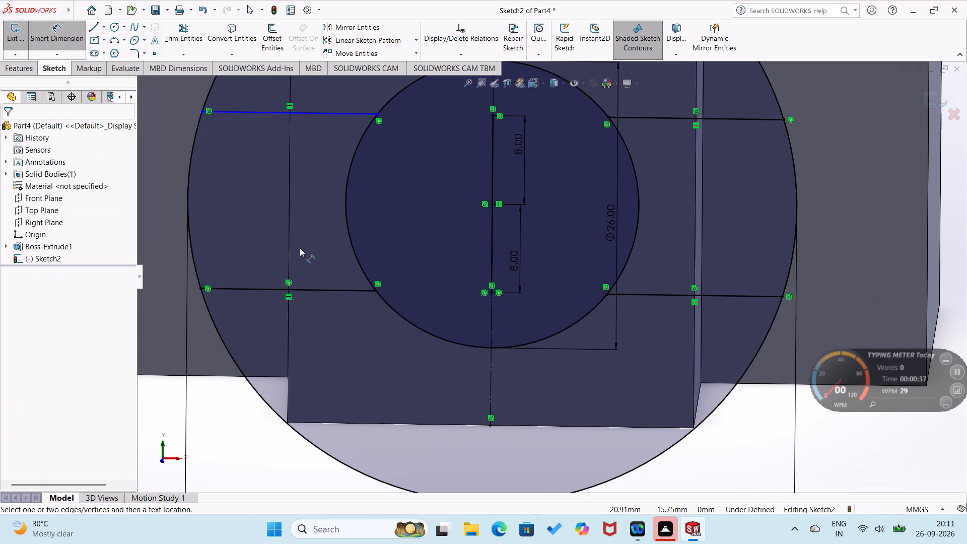
Trim the left and right arcs of both the 26 mm and 54 mm circles between the upper and lower horizontal lines.
{"action": "scroll", "coordinate": [301, 243], "scroll_direction": "up", "scroll_amount": 2}
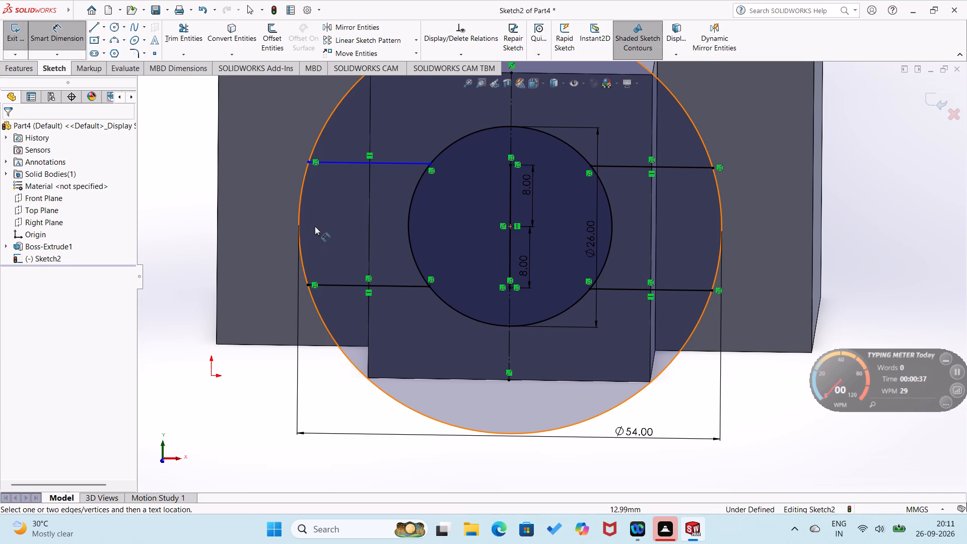
{"action": "left_click", "coordinate": [194, 31]}
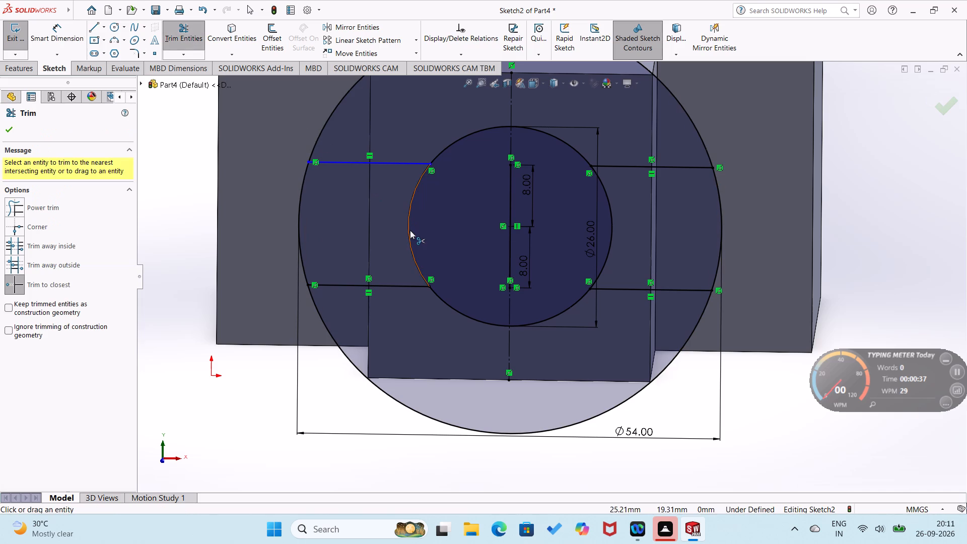
{"action": "left_click", "coordinate": [410, 231]}
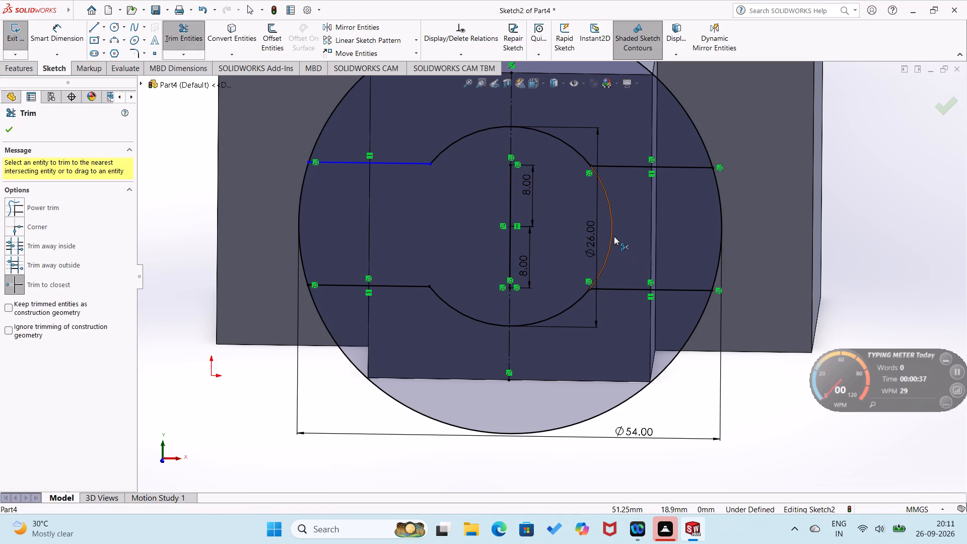
{"action": "left_click", "coordinate": [610, 234]}
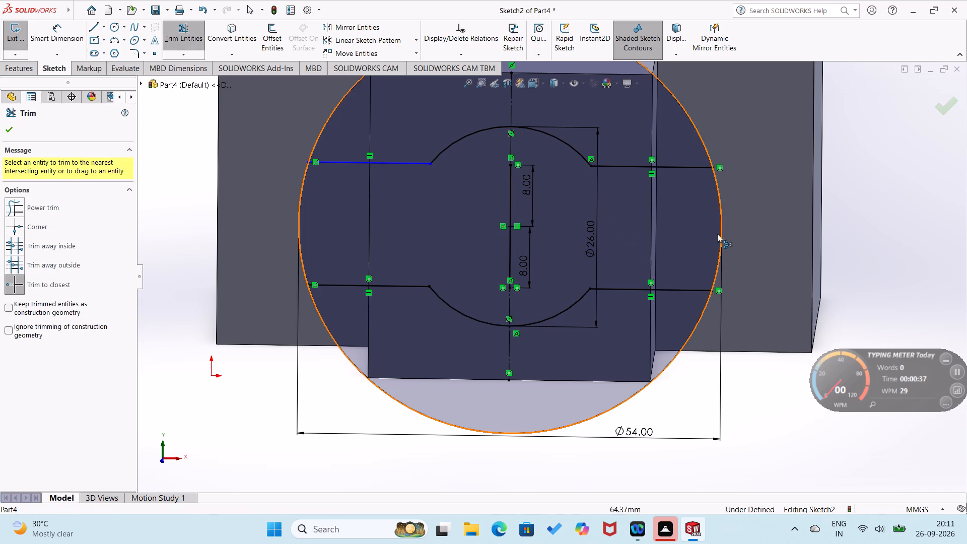
{"action": "left_click", "coordinate": [723, 222]}
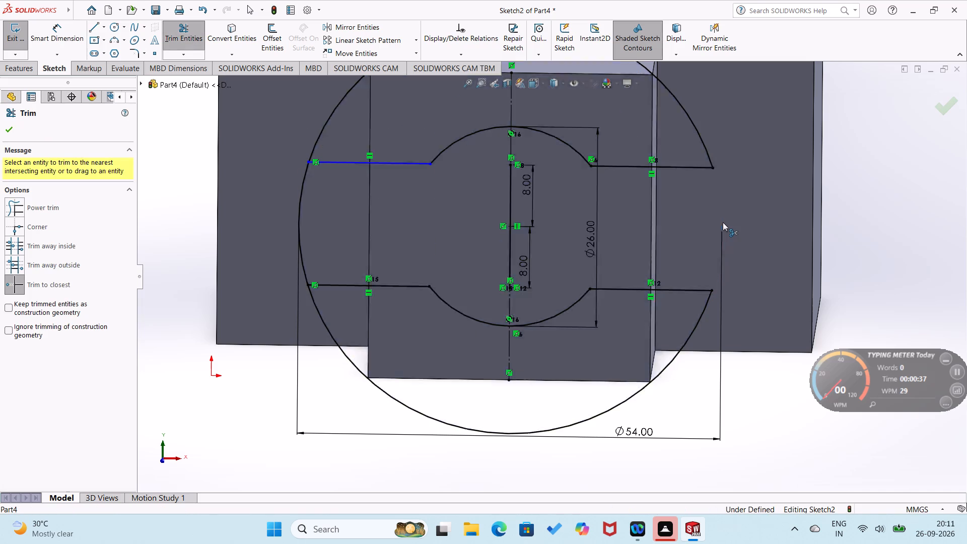
{"action": "left_click", "coordinate": [300, 207]}
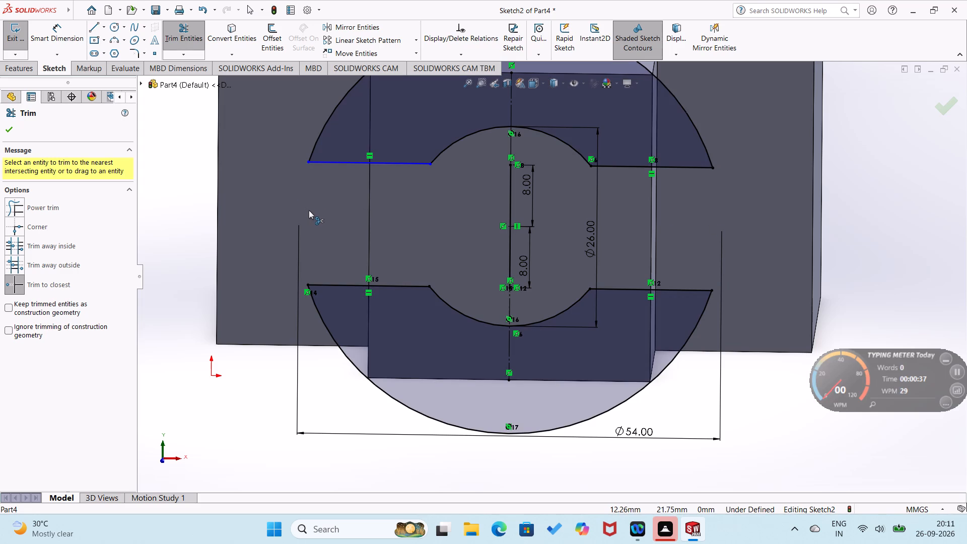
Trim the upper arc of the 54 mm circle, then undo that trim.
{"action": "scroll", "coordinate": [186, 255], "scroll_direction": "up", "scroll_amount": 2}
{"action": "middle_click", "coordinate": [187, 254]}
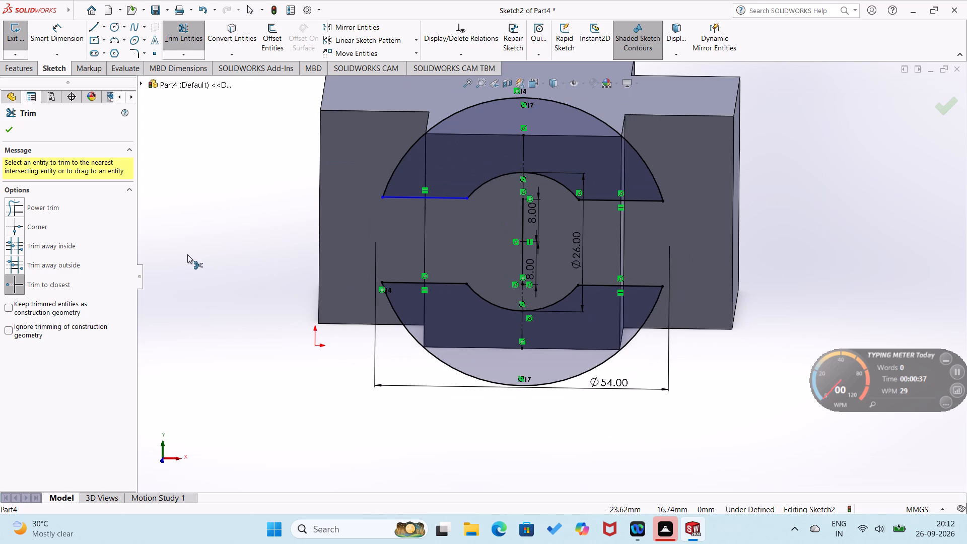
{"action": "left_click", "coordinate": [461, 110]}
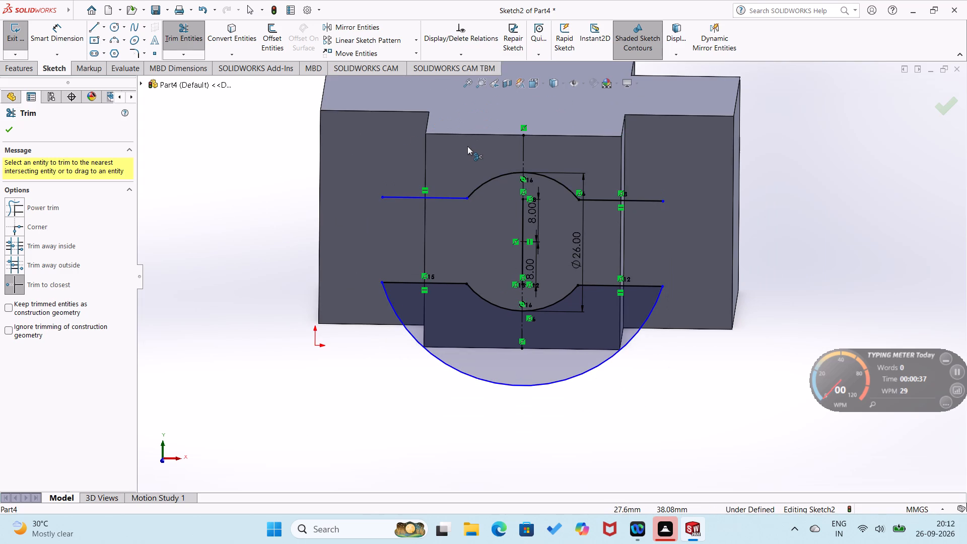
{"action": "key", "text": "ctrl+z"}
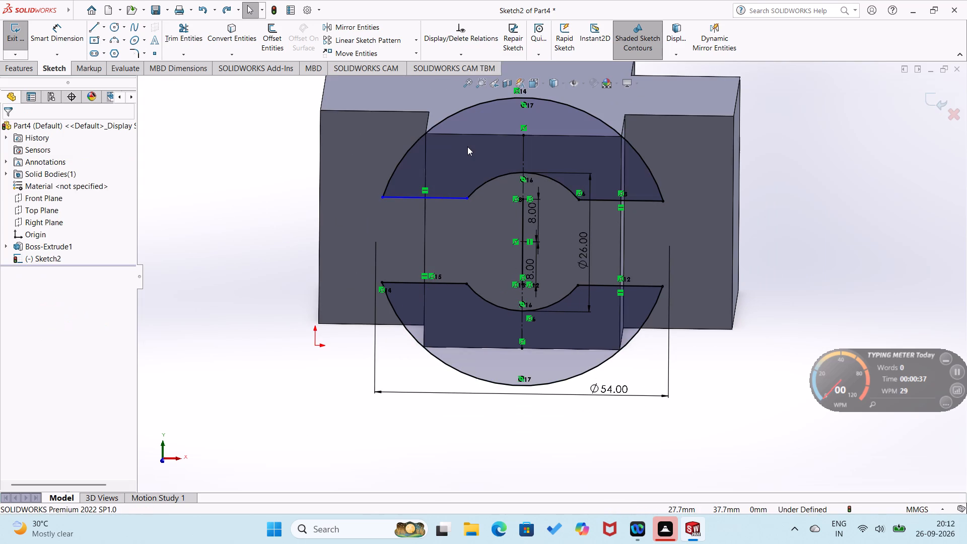
Draw 36 mm horizontal lines along the top and bottom edges of the central block's front face, corner to corner.
{"action": "right_click_drag", "start_coordinate": [287, 153], "coordinate": [182, 190]}
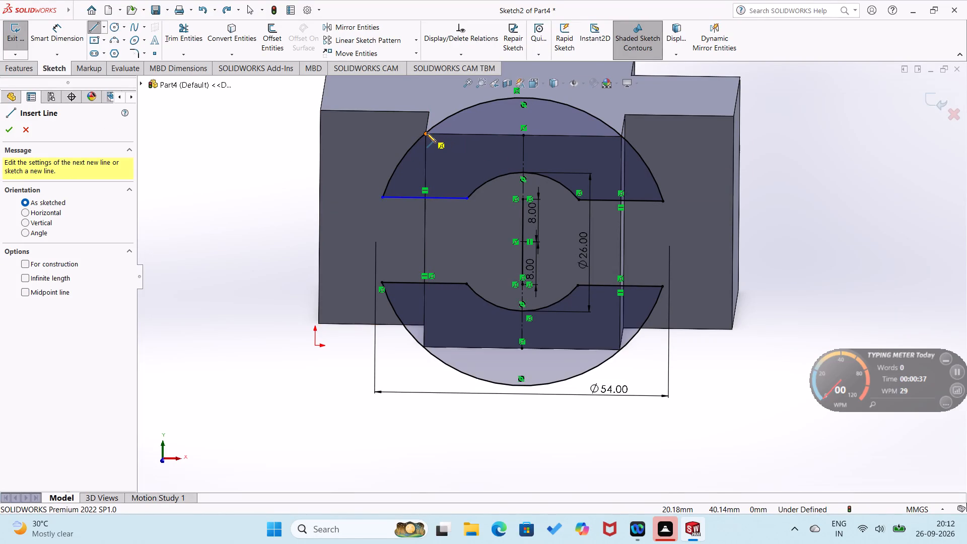
{"action": "left_click", "coordinate": [427, 133]}
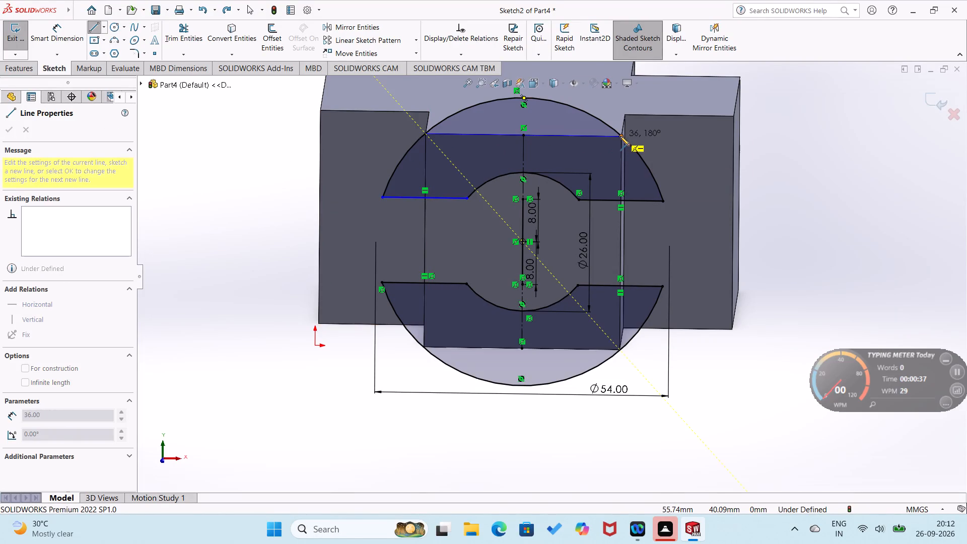
{"action": "left_click", "coordinate": [620, 137]}
{"action": "right_click_drag", "start_coordinate": [778, 258], "coordinate": [834, 155]}
{"action": "right_click_drag", "start_coordinate": [790, 376], "coordinate": [629, 349]}
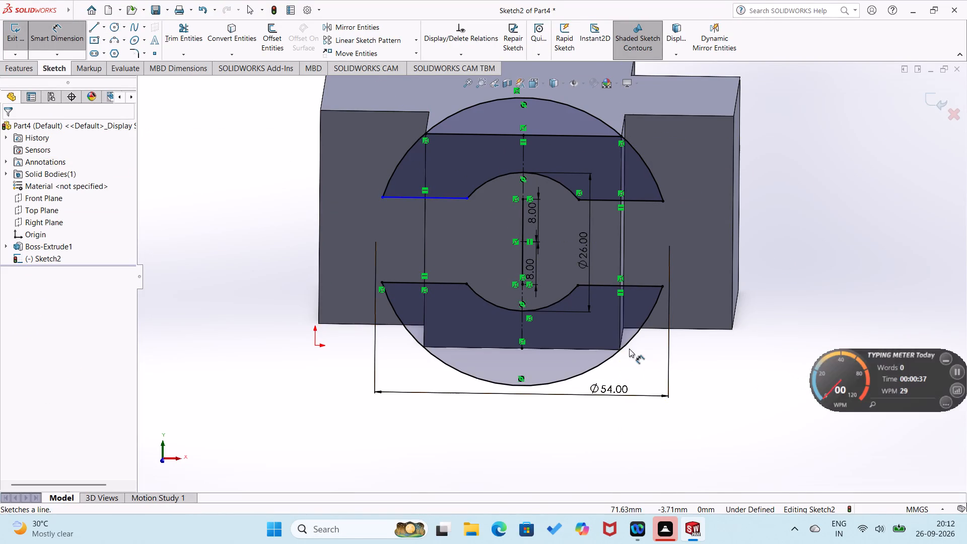
{"action": "right_click_drag", "start_coordinate": [629, 349], "coordinate": [631, 350]}
{"action": "left_click", "coordinate": [619, 351]}
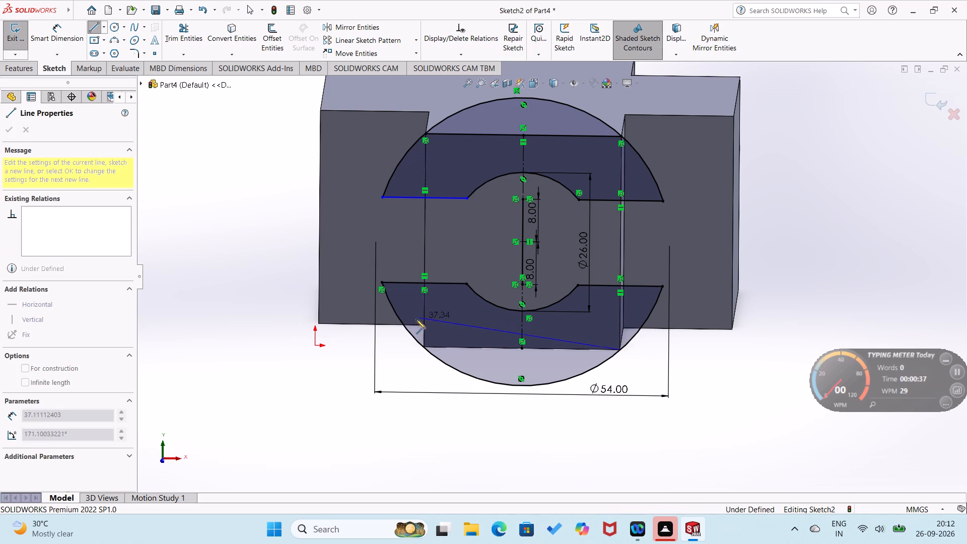
{"action": "left_click", "coordinate": [424, 347]}
{"action": "right_click_drag", "start_coordinate": [431, 429], "coordinate": [487, 286]}
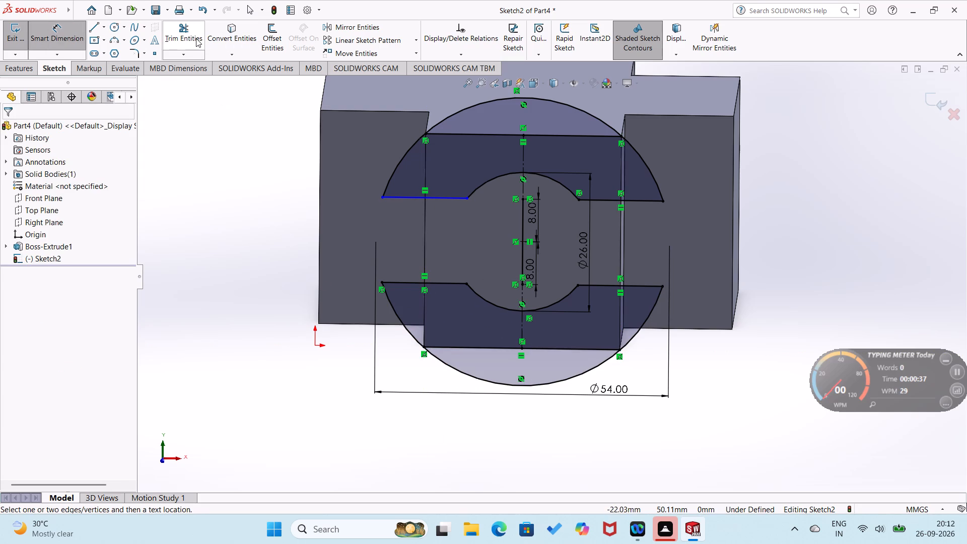
Trim away the lower arc of the 54 mm circle.
{"action": "left_click", "coordinate": [196, 38]}
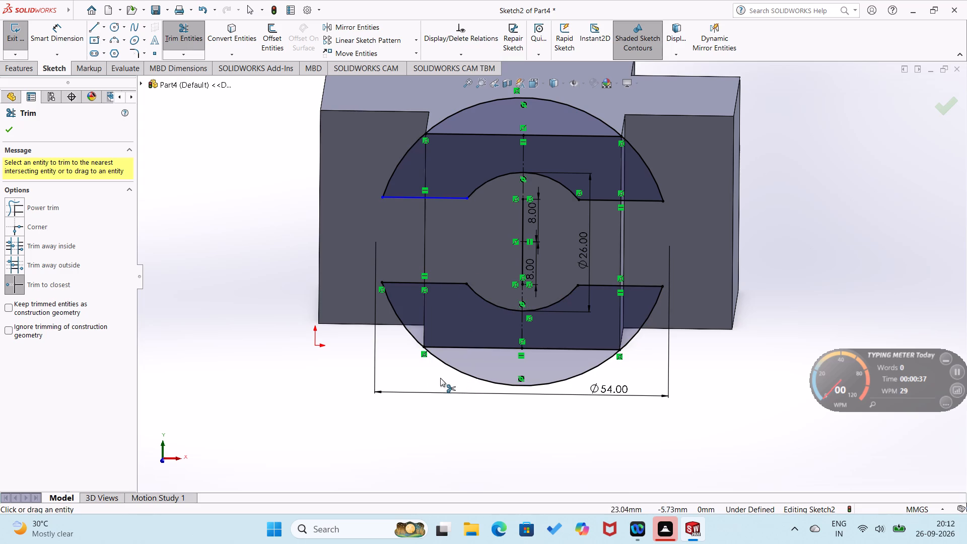
{"action": "left_click", "coordinate": [467, 373]}
Draw tangent arcs from both ends of the bottom 36 mm line to the lower horizontal lines' outer ends, the right one about 8.5 mm radius.
{"action": "right_click_drag", "start_coordinate": [486, 406], "coordinate": [399, 423]}
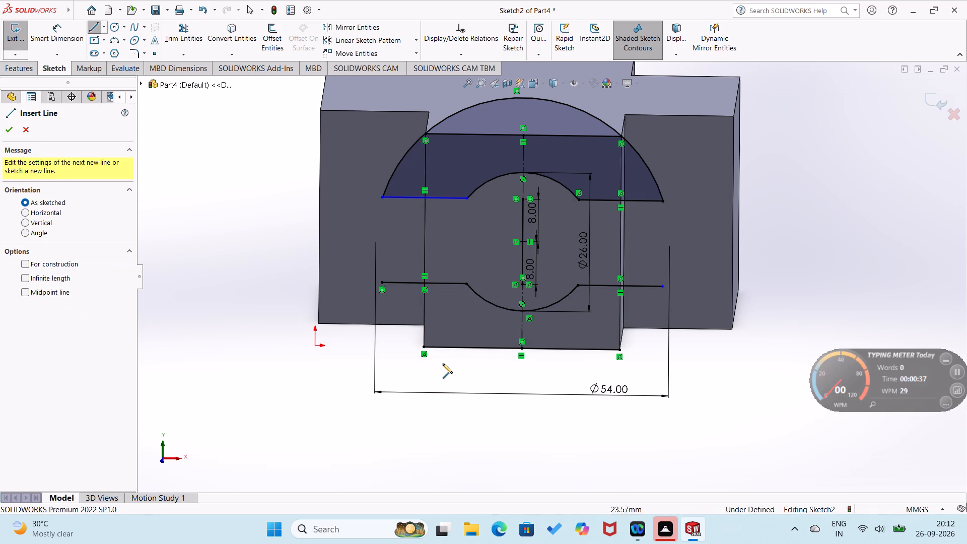
{"action": "left_click", "coordinate": [425, 346]}
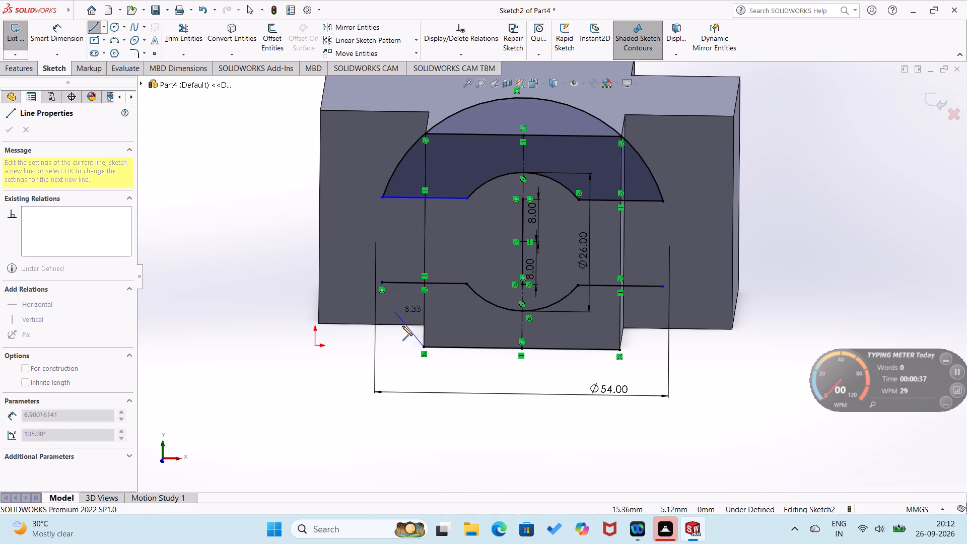
{"action": "left_click", "coordinate": [384, 283]}
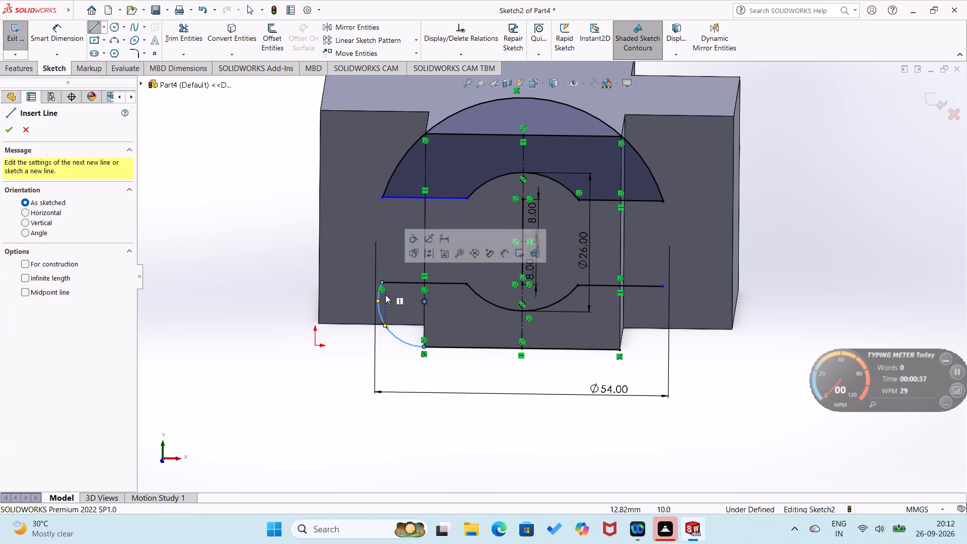
{"action": "right_click_drag", "start_coordinate": [310, 377], "coordinate": [327, 307]}
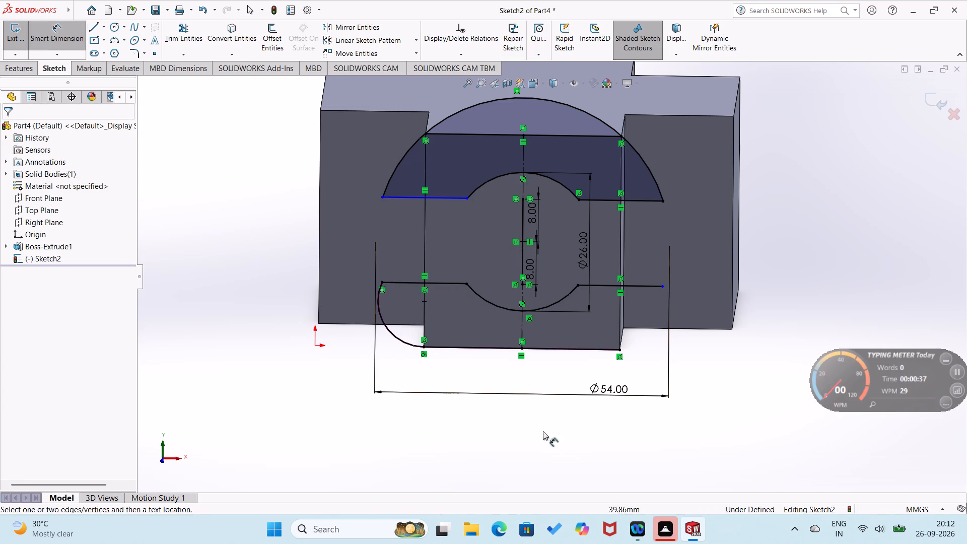
{"action": "right_click_drag", "start_coordinate": [557, 441], "coordinate": [458, 432]}
{"action": "left_click", "coordinate": [619, 350]}
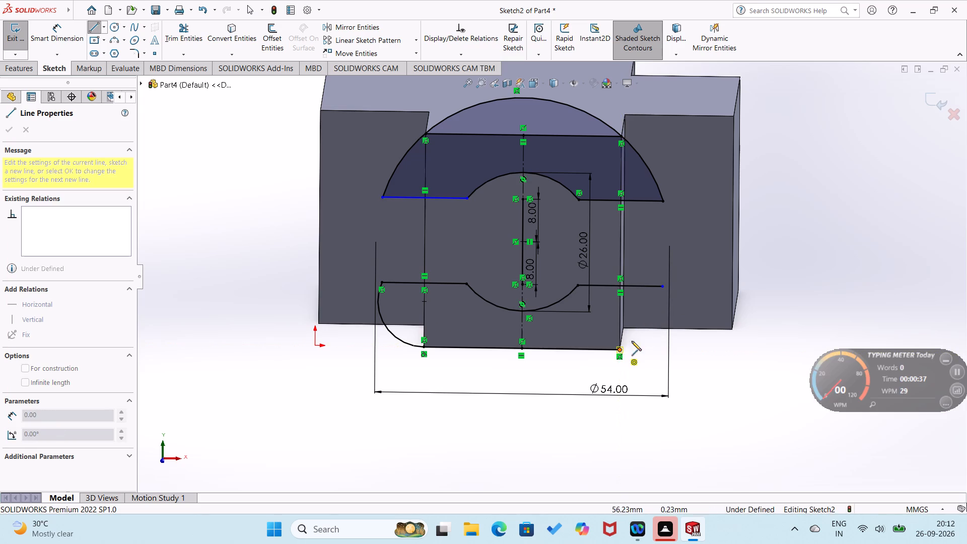
{"action": "left_click", "coordinate": [664, 287]}
Dimension the radius of the lower-right tangent arc.
{"action": "right_click_drag", "start_coordinate": [676, 364], "coordinate": [718, 277]}
{"action": "left_click", "coordinate": [656, 334]}
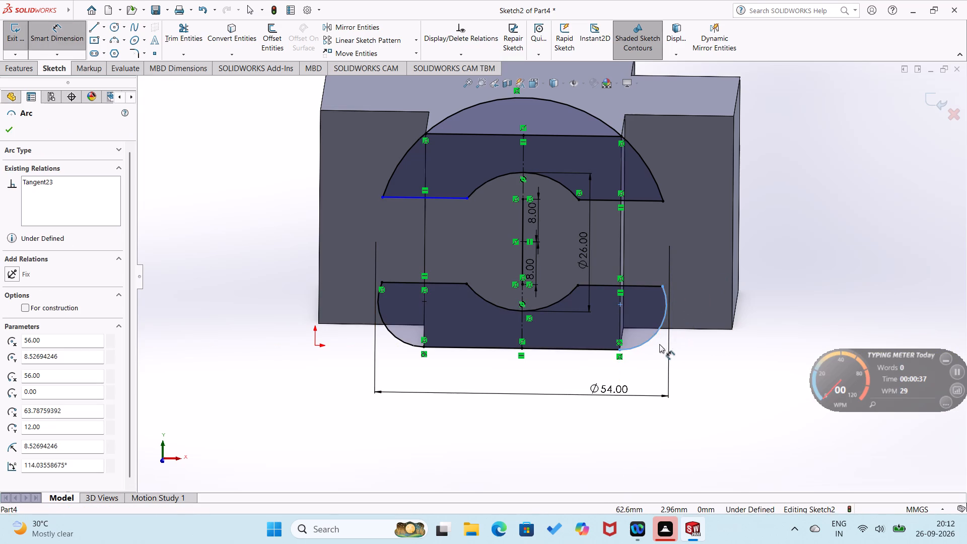
{"action": "left_click", "coordinate": [674, 355]}
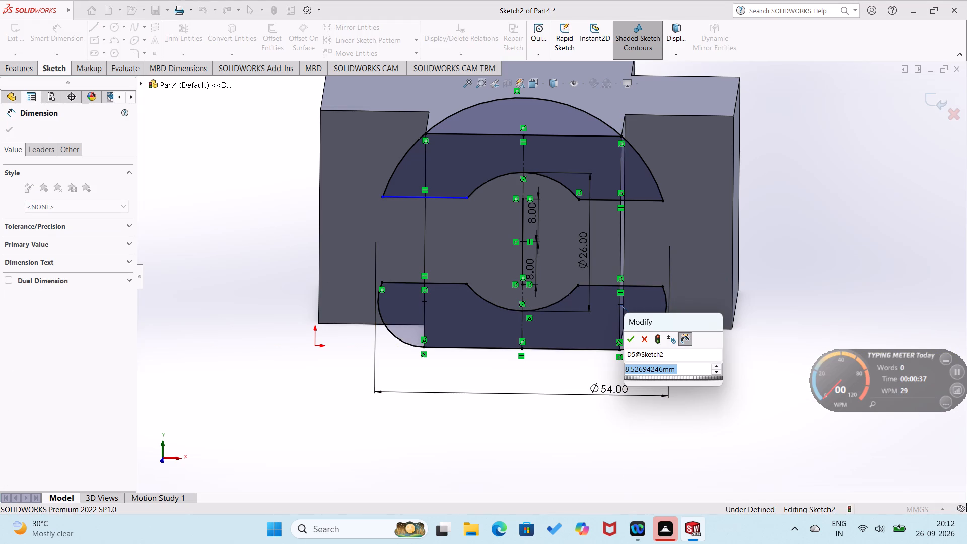
{"action": "left_click", "coordinate": [631, 337]}
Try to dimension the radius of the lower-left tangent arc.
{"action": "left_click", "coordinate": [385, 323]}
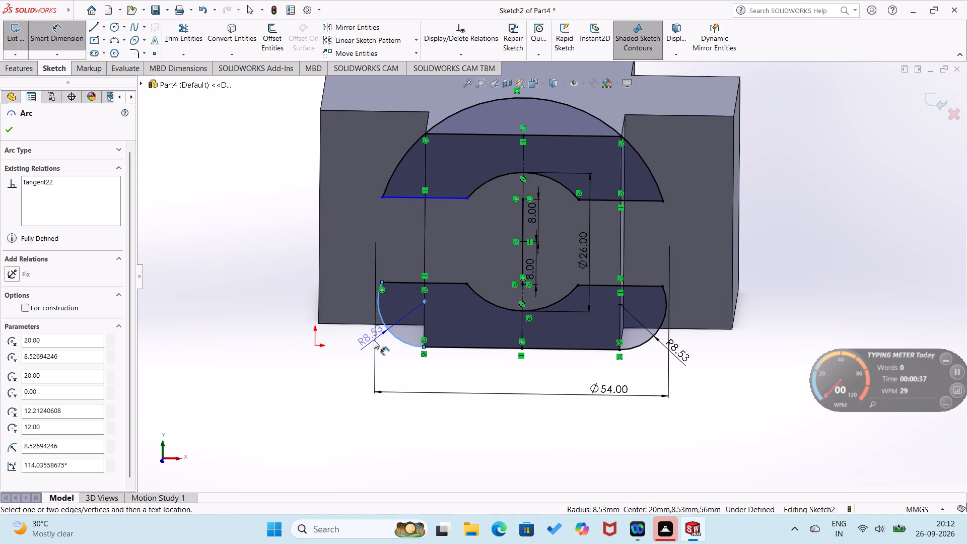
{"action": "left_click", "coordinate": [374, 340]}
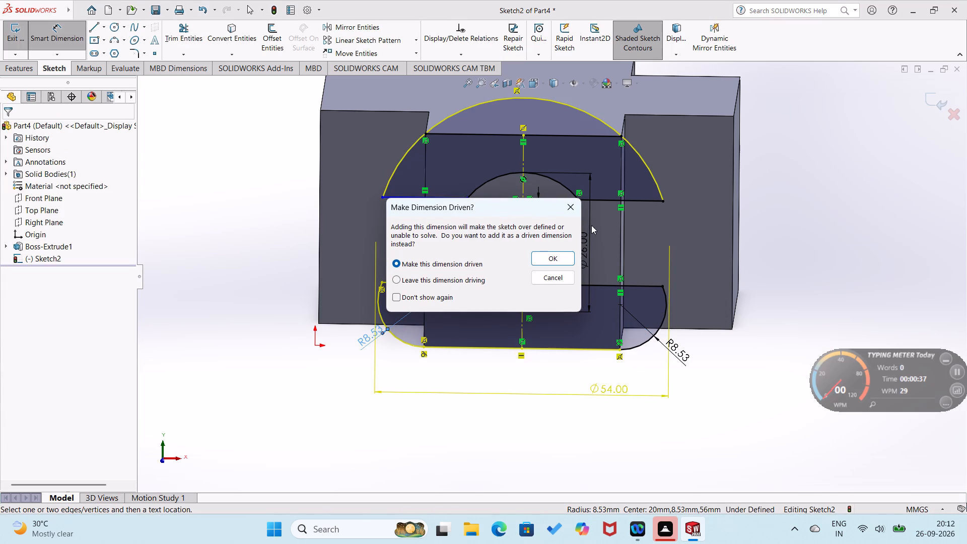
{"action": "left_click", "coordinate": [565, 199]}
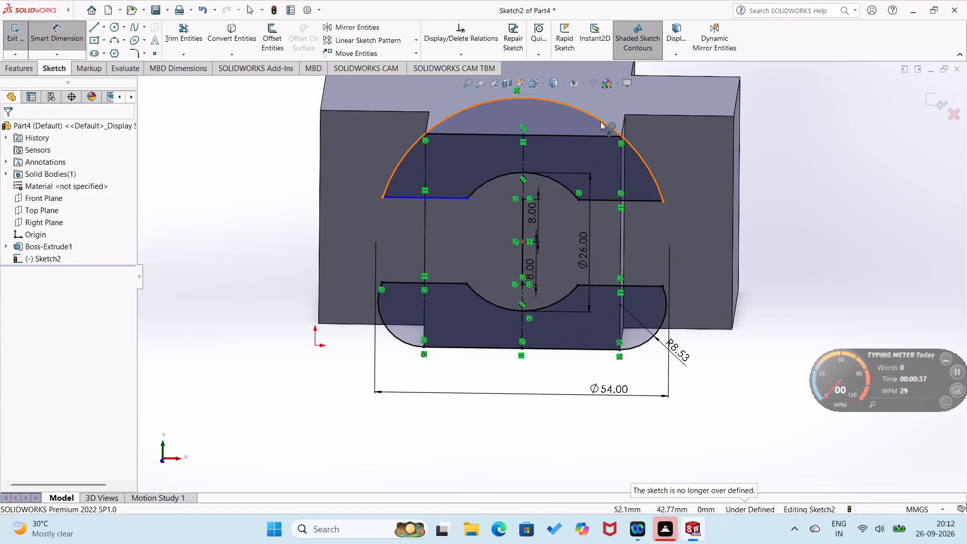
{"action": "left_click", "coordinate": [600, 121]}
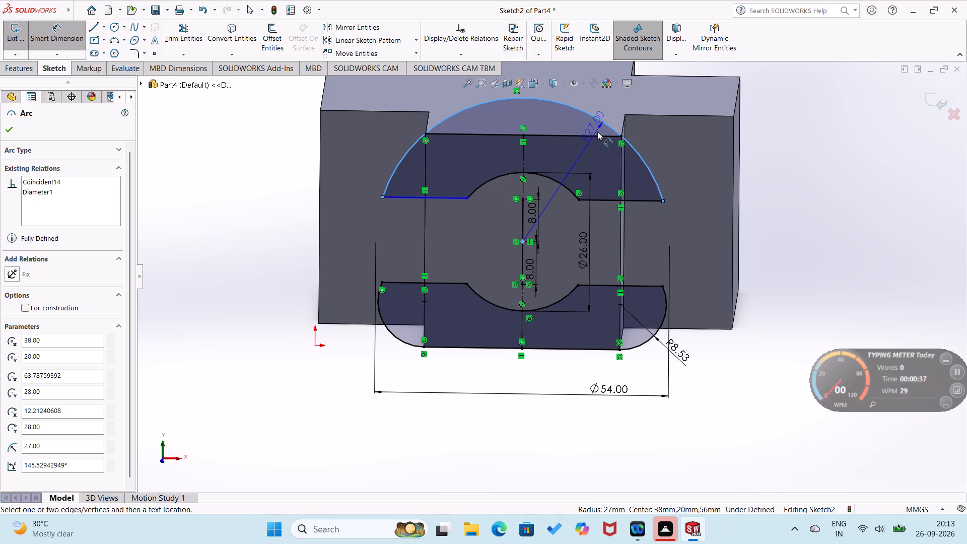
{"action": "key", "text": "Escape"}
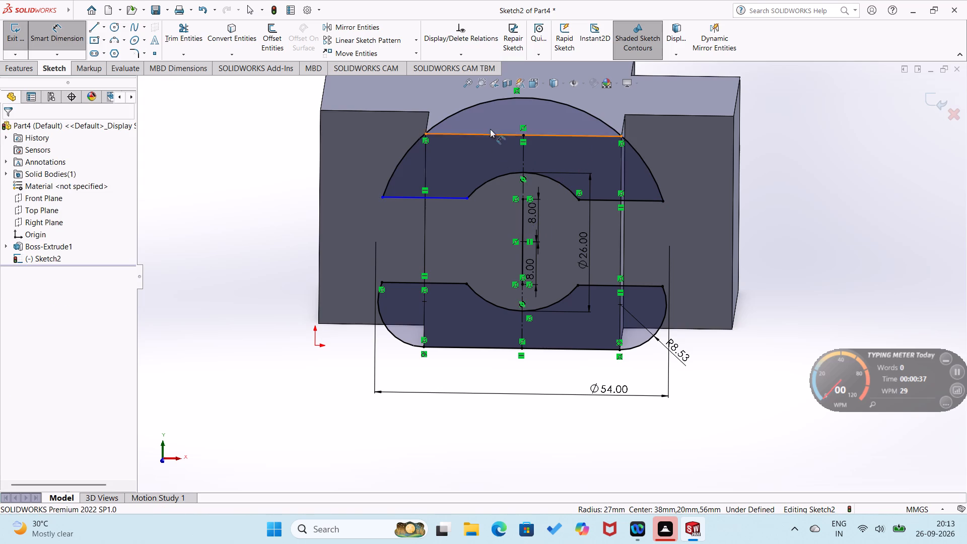
Trim away the remaining upper arc of the 54 mm circle.
{"action": "left_click", "coordinate": [201, 43]}
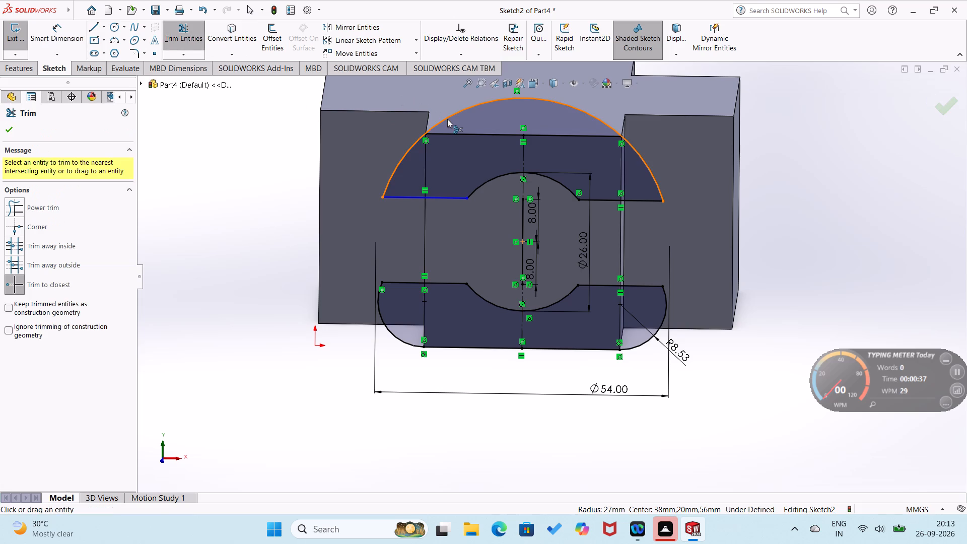
{"action": "left_click", "coordinate": [447, 119]}
Draw arcs of about 13.1 mm radius from the upper horizontal lines' outer ends to the corresponding ends of the top 36 mm line.
{"action": "right_click_drag", "start_coordinate": [250, 209], "coordinate": [189, 232]}
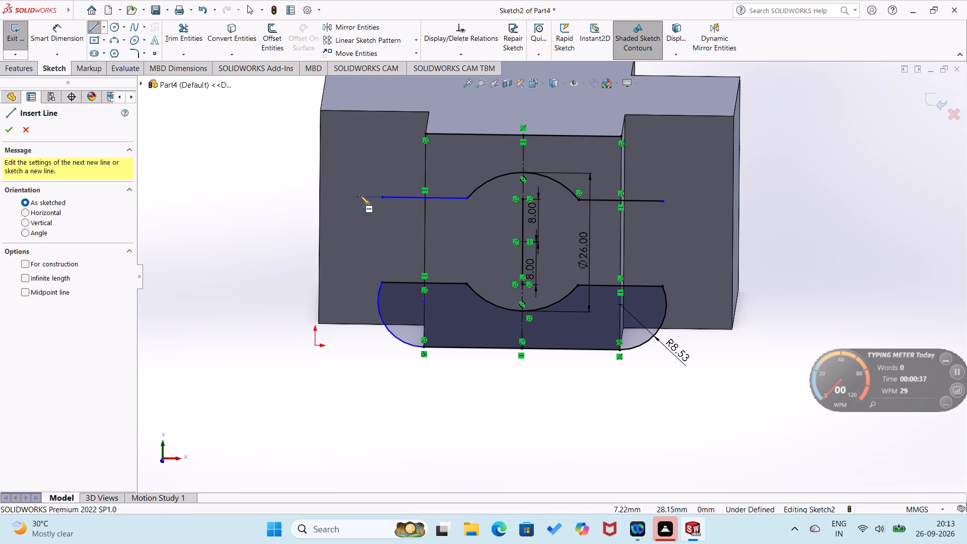
{"action": "left_click", "coordinate": [383, 196]}
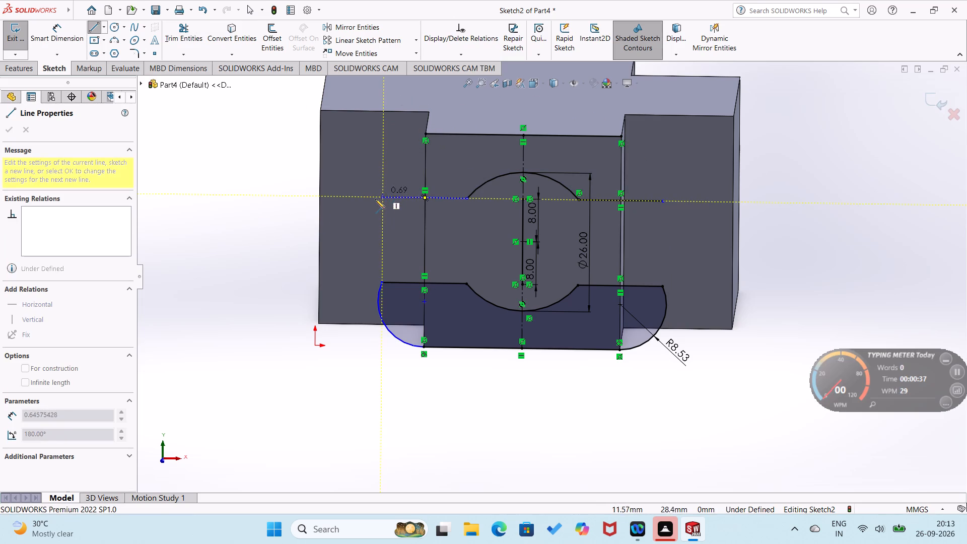
{"action": "left_click", "coordinate": [426, 131]}
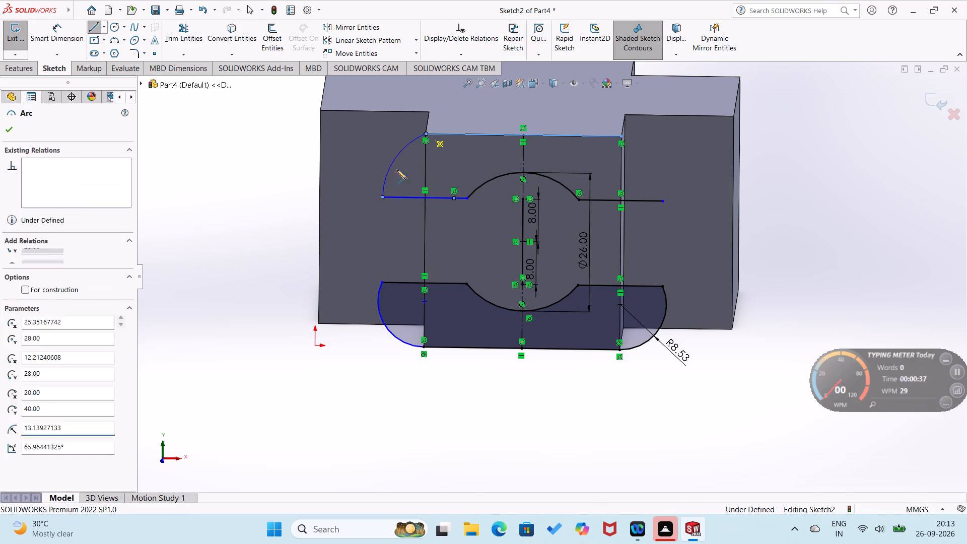
{"action": "right_click_drag", "start_coordinate": [322, 208], "coordinate": [354, 104]}
{"action": "right_click_drag", "start_coordinate": [790, 239], "coordinate": [700, 259]}
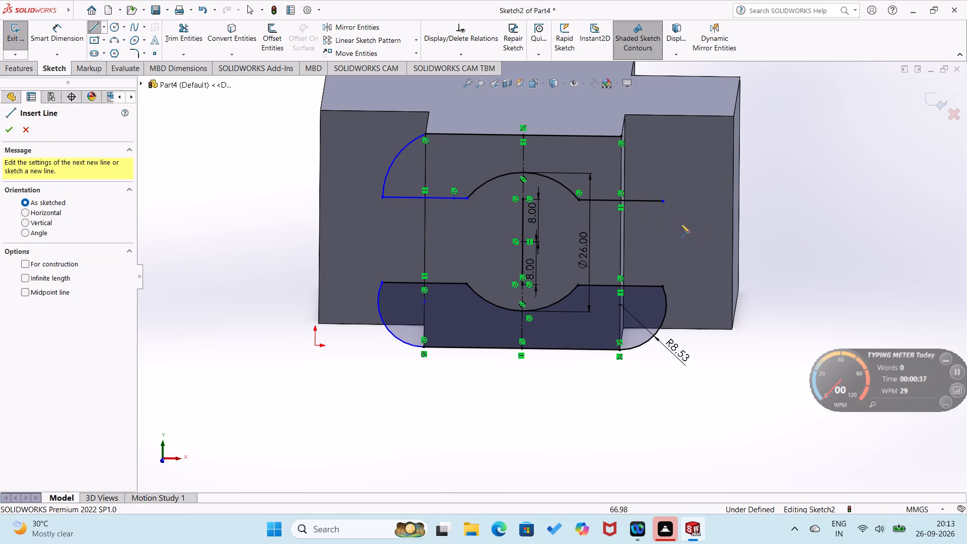
{"action": "left_click_drag", "start_coordinate": [662, 202], "coordinate": [661, 184]}
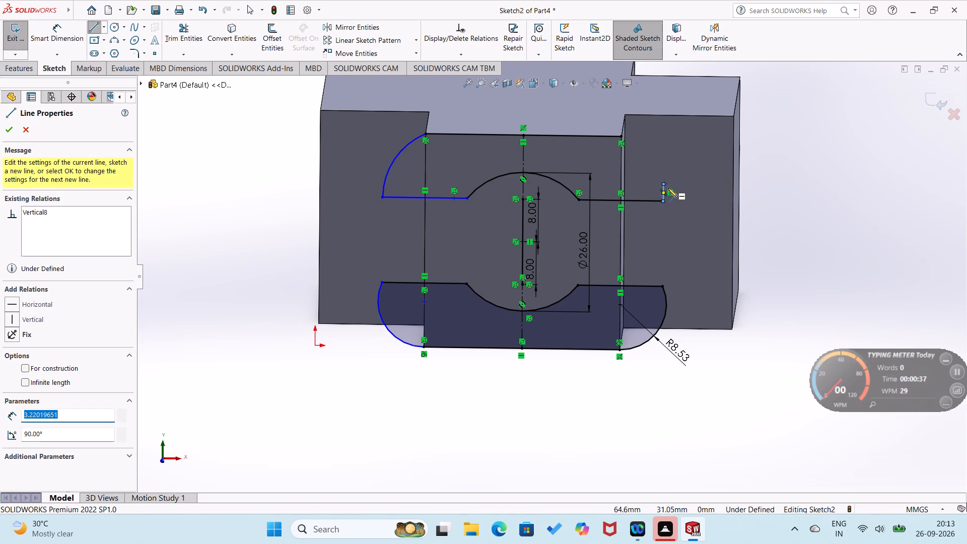
{"action": "key", "text": "ctrl+z"}
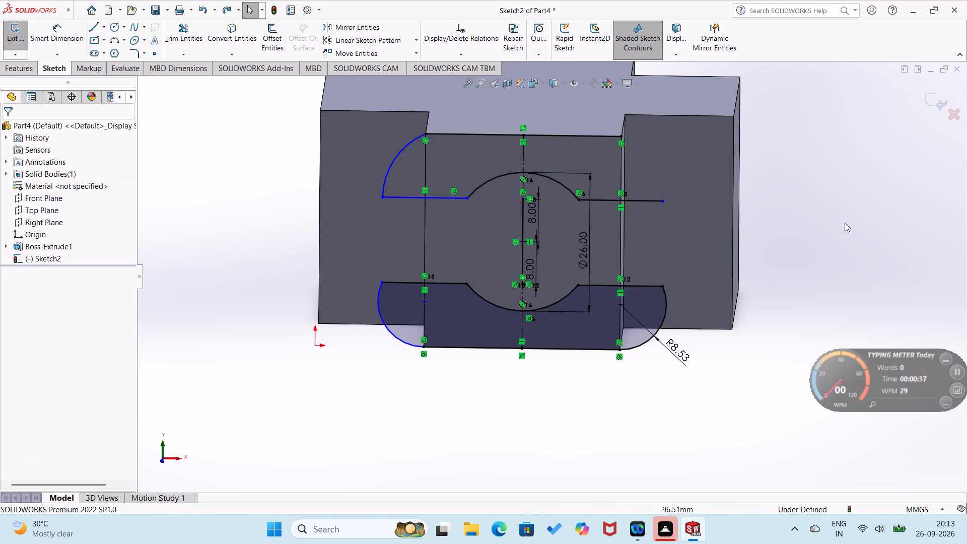
{"action": "right_click_drag", "start_coordinate": [845, 223], "coordinate": [737, 256]}
{"action": "left_click", "coordinate": [665, 201]}
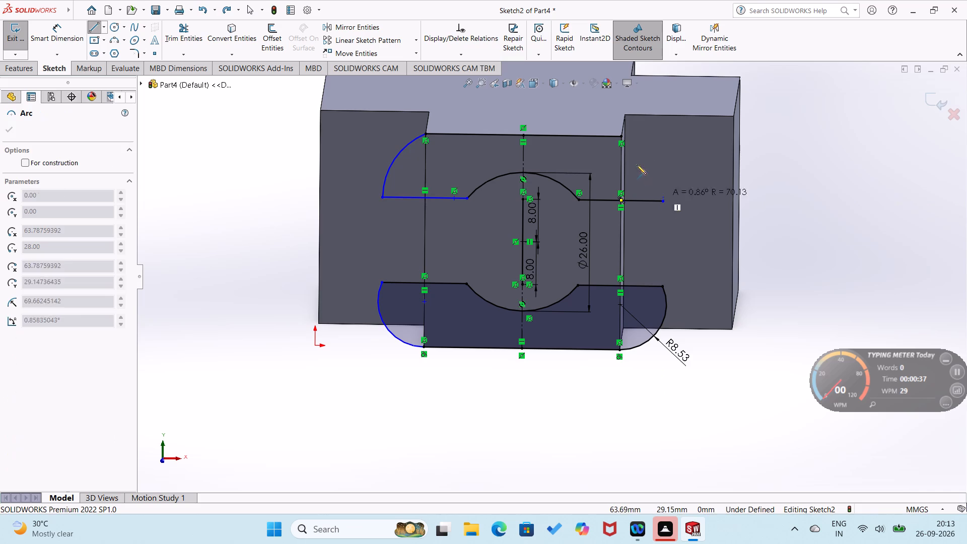
{"action": "left_click", "coordinate": [621, 137]}
Dimension the upper-left arc's radius and set it to 9 mm.
{"action": "right_click_drag", "start_coordinate": [840, 249], "coordinate": [867, 146]}
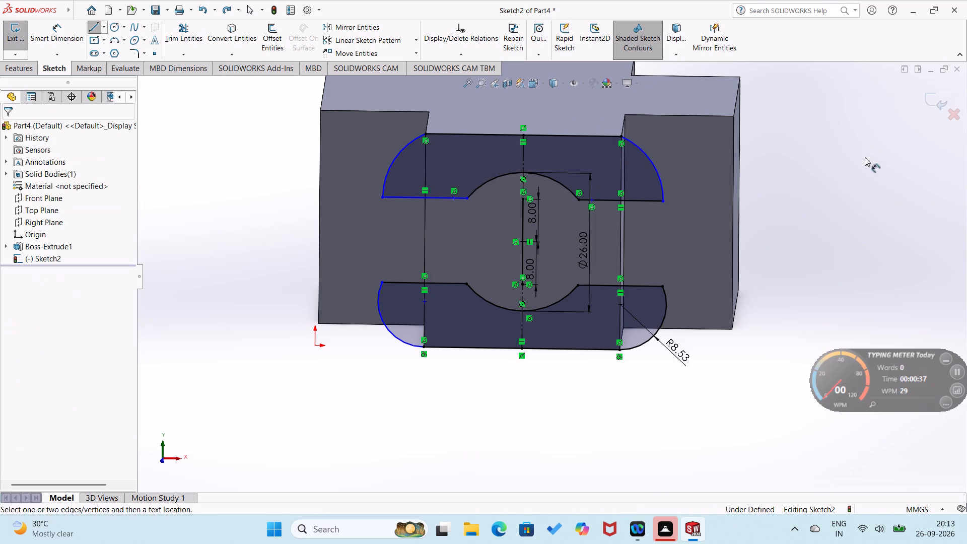
{"action": "left_click", "coordinate": [396, 159]}
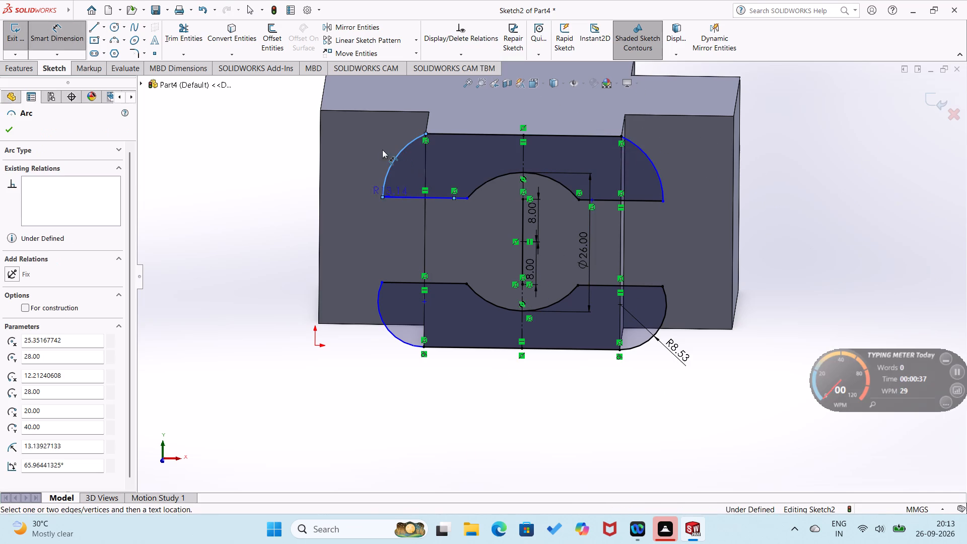
{"action": "left_click", "coordinate": [377, 145]}
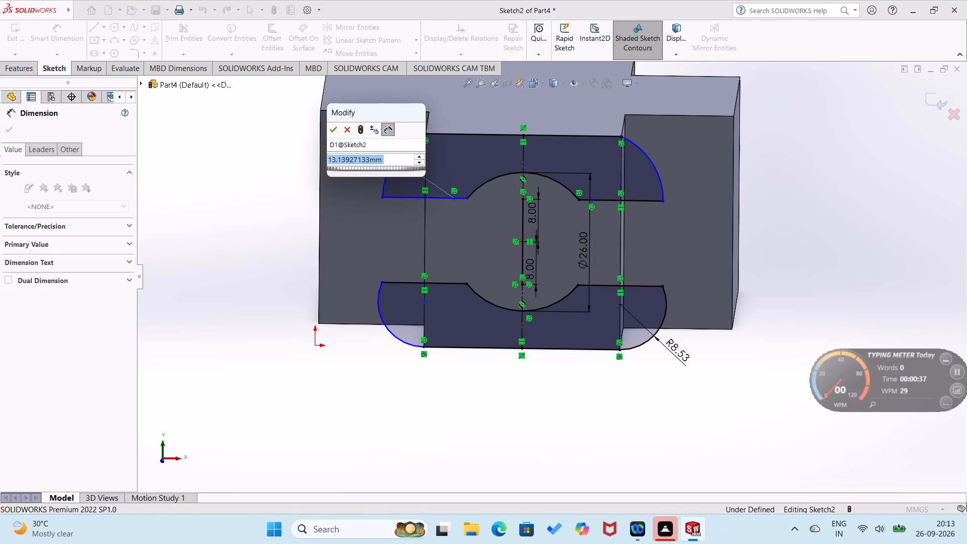
{"action": "key", "text": "9"}
{"action": "key", "text": "Return"}
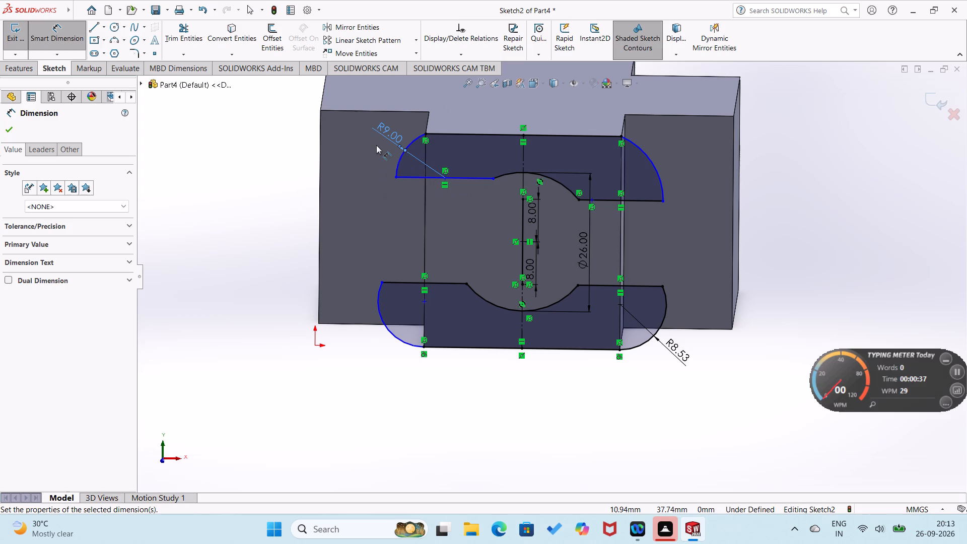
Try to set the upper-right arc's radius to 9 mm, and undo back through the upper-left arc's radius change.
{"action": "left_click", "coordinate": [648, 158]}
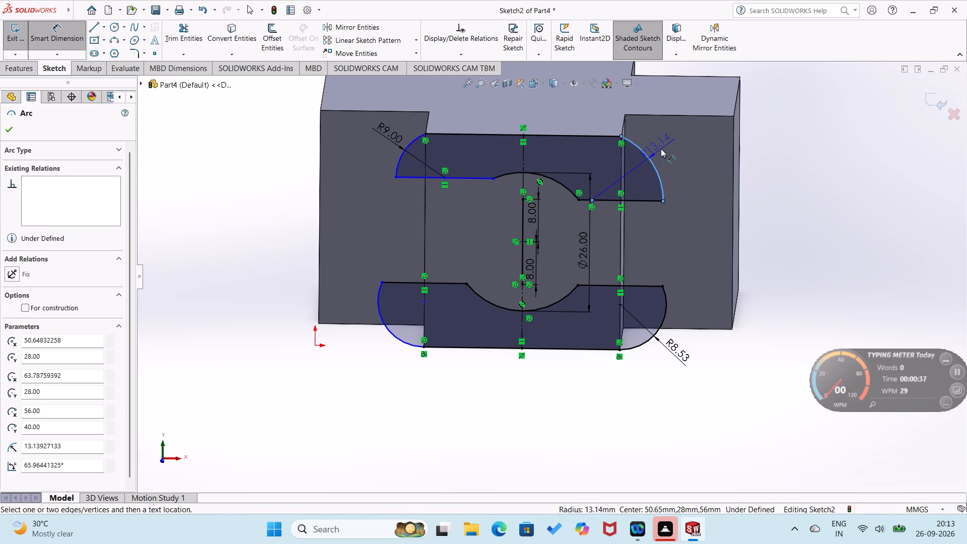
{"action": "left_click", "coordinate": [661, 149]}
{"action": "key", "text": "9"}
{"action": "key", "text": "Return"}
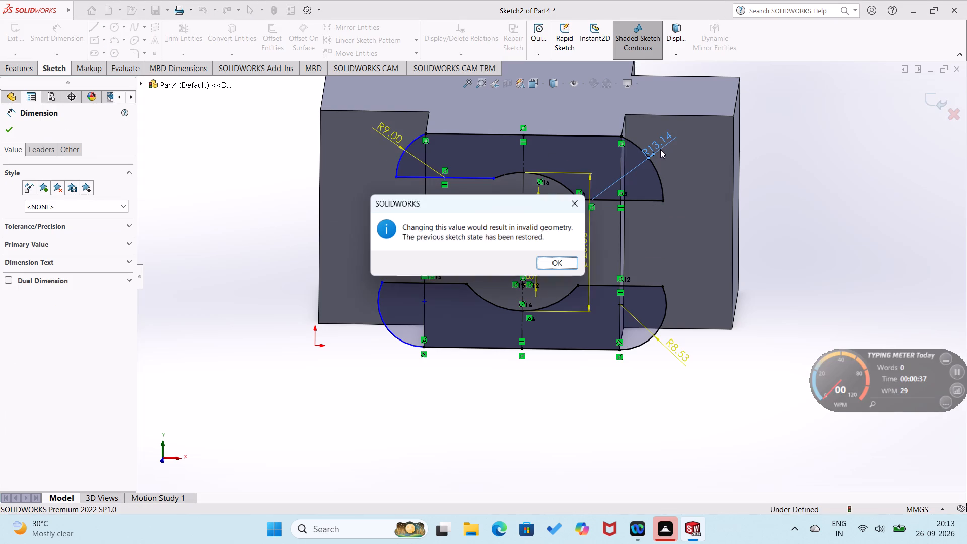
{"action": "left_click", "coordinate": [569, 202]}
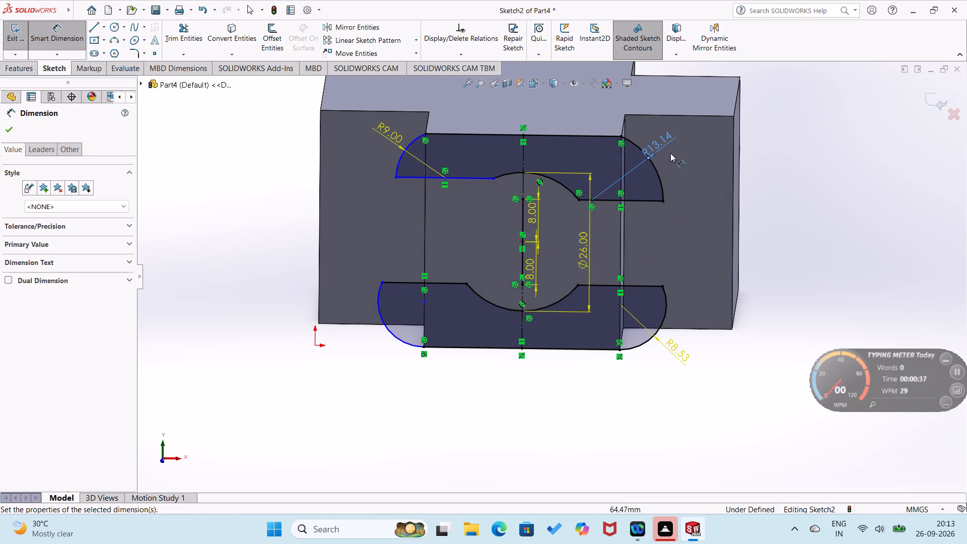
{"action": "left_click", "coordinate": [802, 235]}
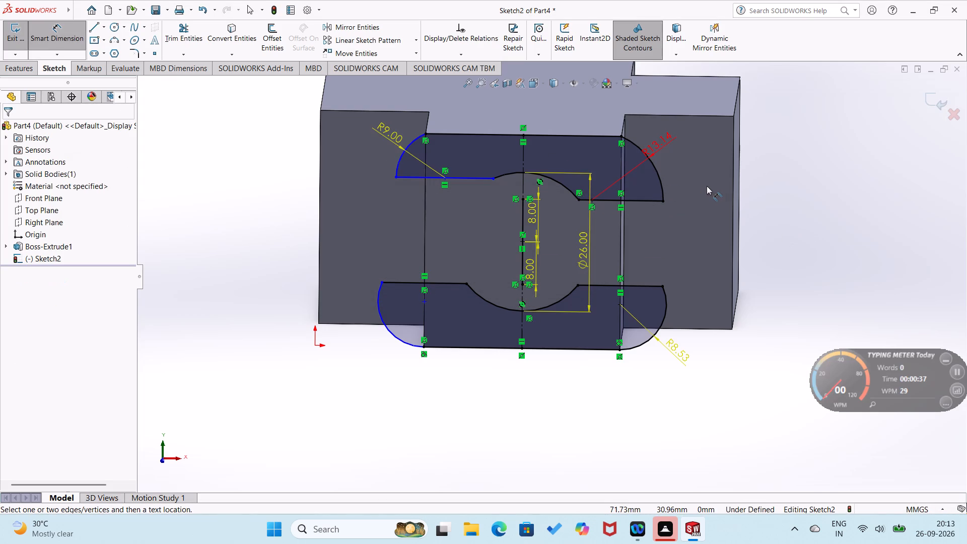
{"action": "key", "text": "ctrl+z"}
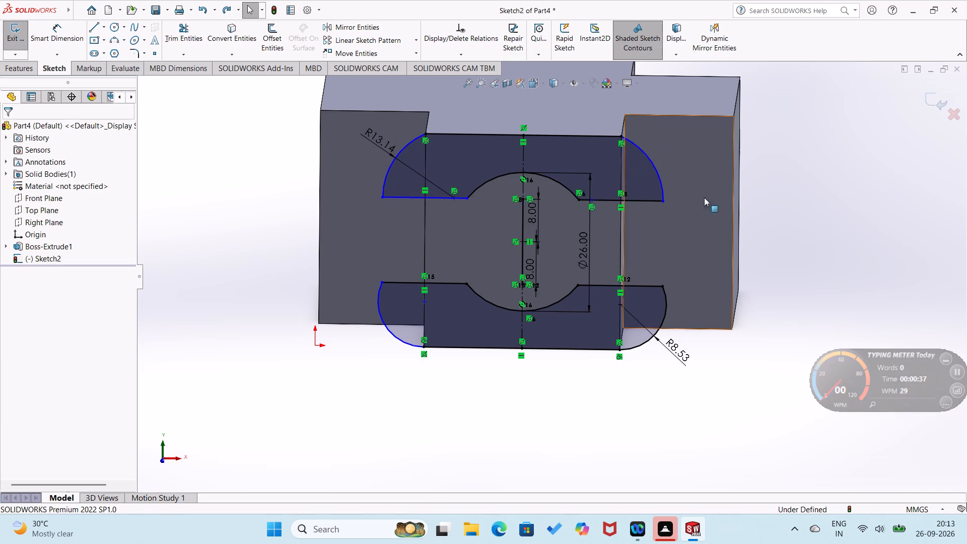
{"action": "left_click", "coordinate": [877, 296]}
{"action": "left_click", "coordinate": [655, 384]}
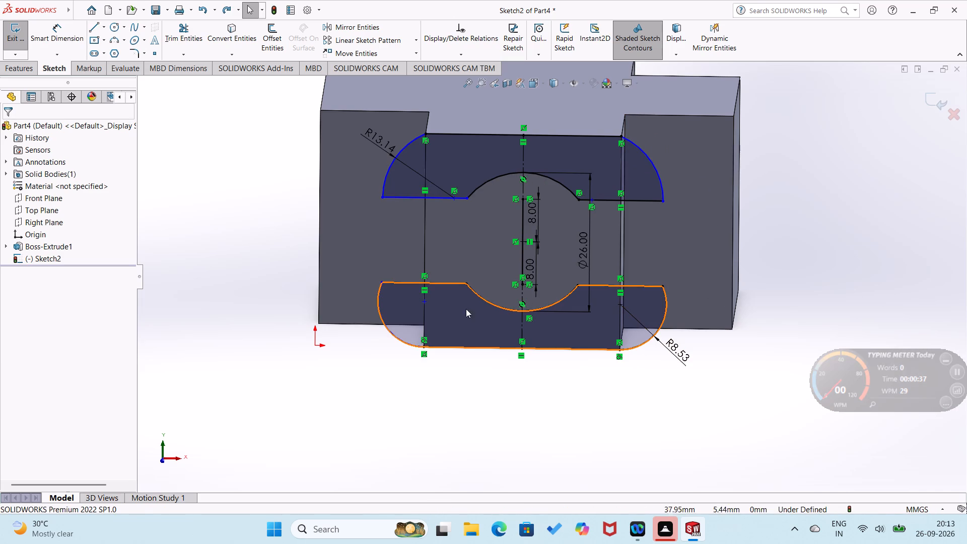
Dimension the vertical distance between the upper and lower horizontal lines on the profile's left side.
{"action": "left_click", "coordinate": [405, 196]}
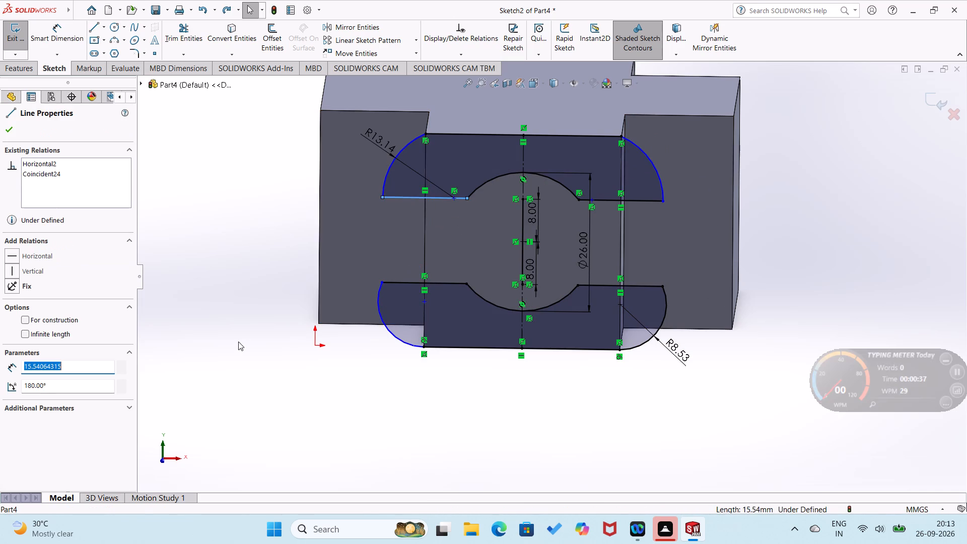
{"action": "right_click_drag", "start_coordinate": [237, 334], "coordinate": [270, 179]}
{"action": "left_click", "coordinate": [404, 196]}
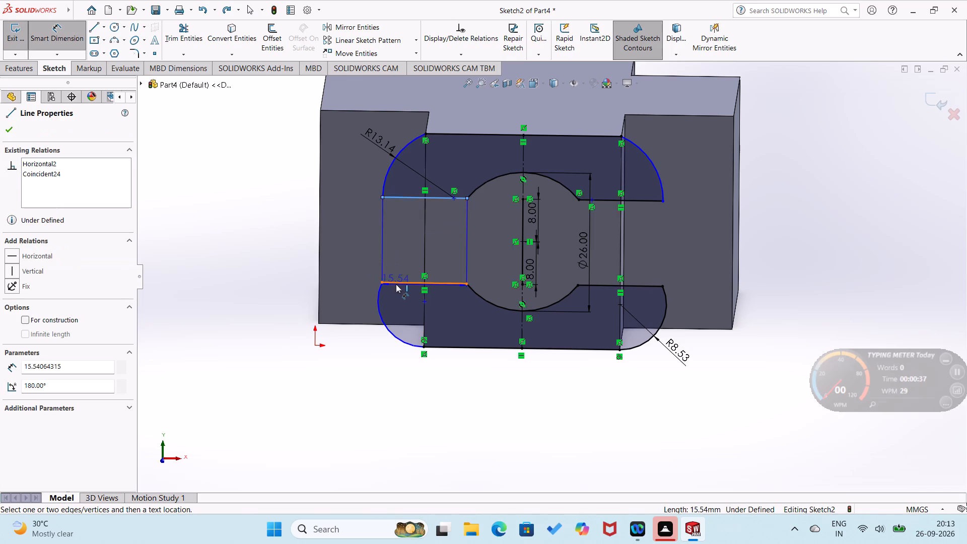
{"action": "left_click", "coordinate": [400, 281]}
{"action": "left_click", "coordinate": [364, 256]}
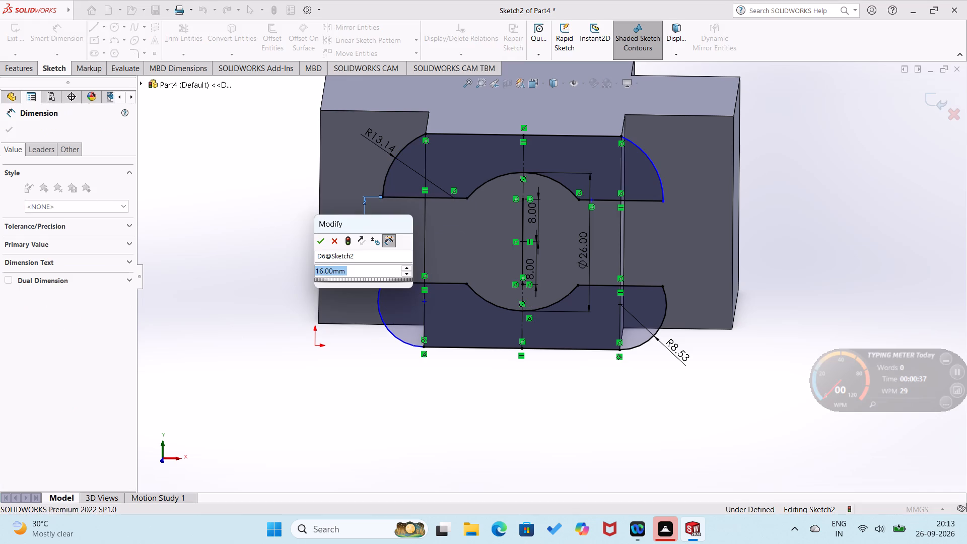
{"action": "left_click", "coordinate": [320, 241]}
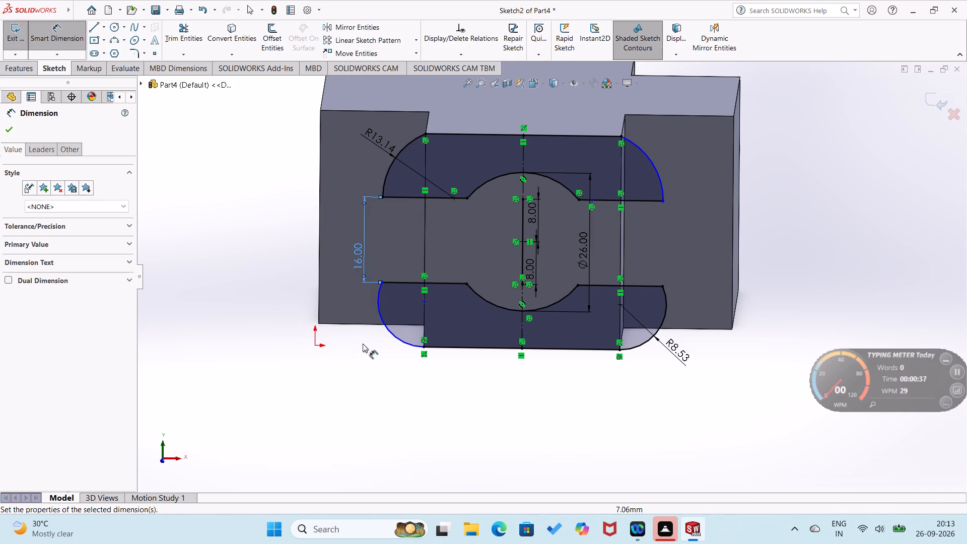
Dimension the radius of the lower-left tangent arc.
{"action": "left_click", "coordinate": [391, 333]}
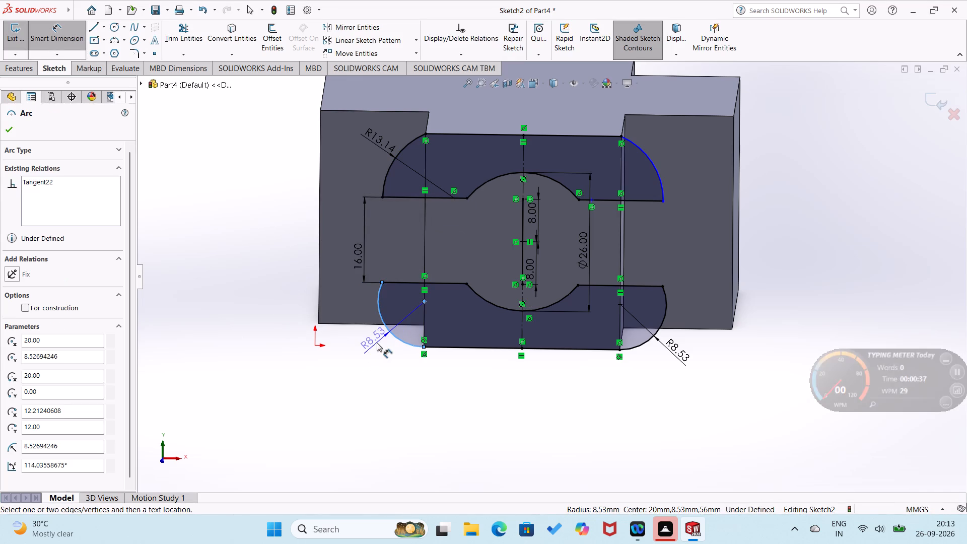
{"action": "left_click", "coordinate": [377, 343]}
{"action": "left_click", "coordinate": [339, 330]}
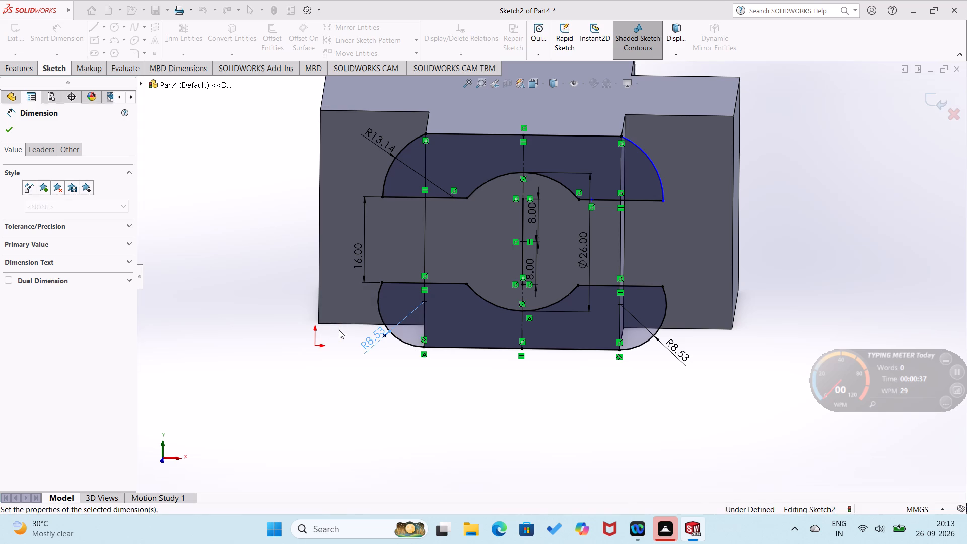
{"action": "left_click", "coordinate": [334, 364]}
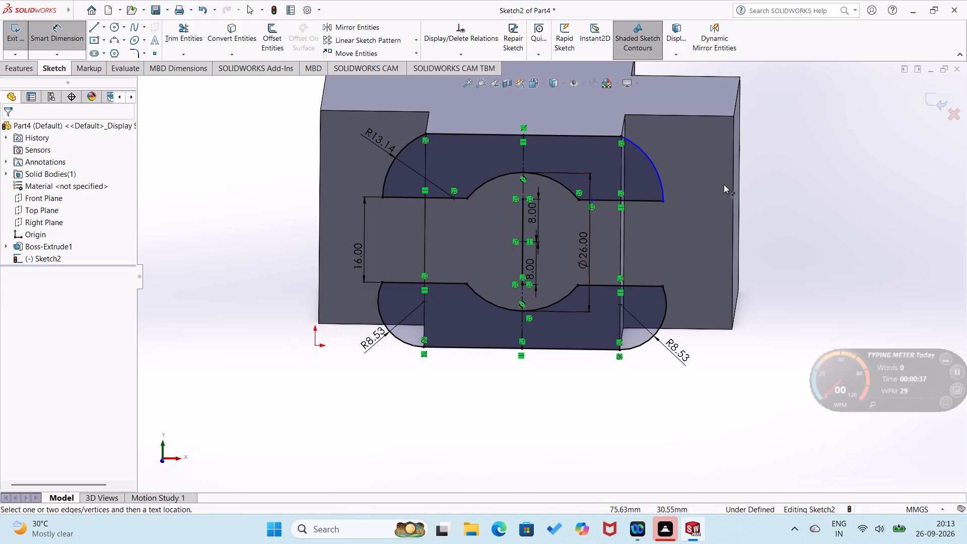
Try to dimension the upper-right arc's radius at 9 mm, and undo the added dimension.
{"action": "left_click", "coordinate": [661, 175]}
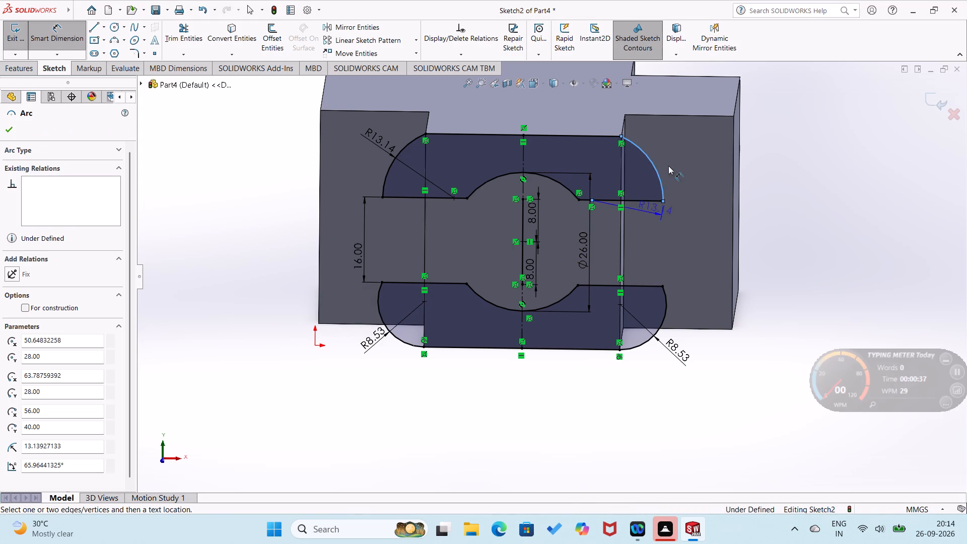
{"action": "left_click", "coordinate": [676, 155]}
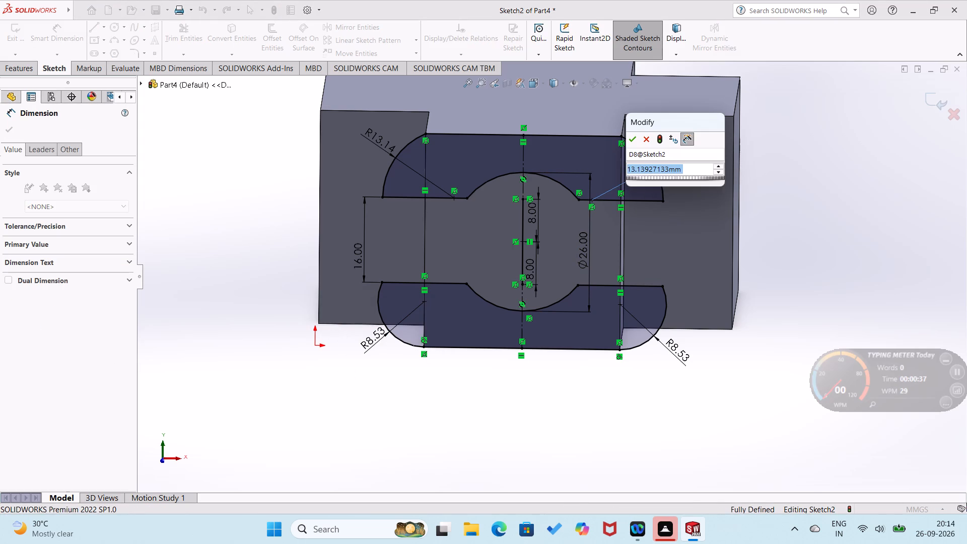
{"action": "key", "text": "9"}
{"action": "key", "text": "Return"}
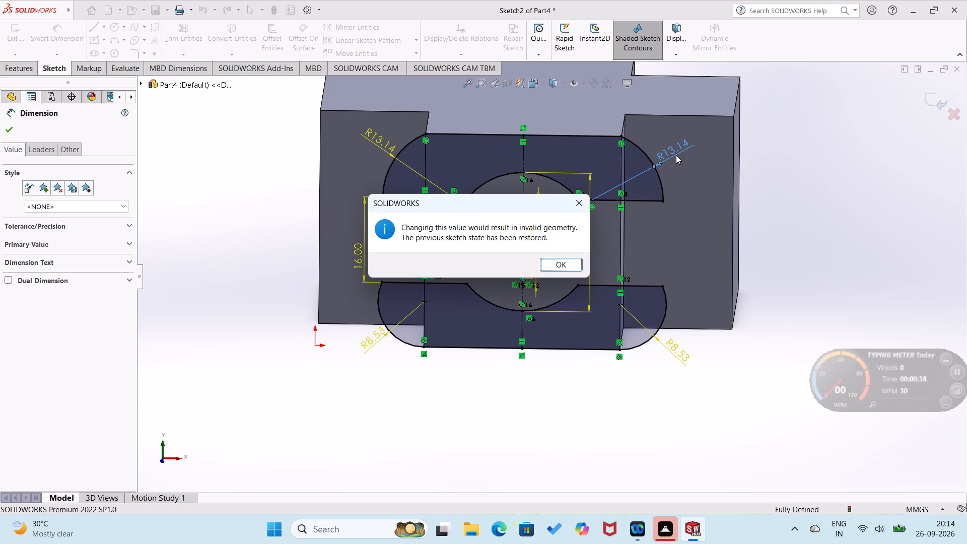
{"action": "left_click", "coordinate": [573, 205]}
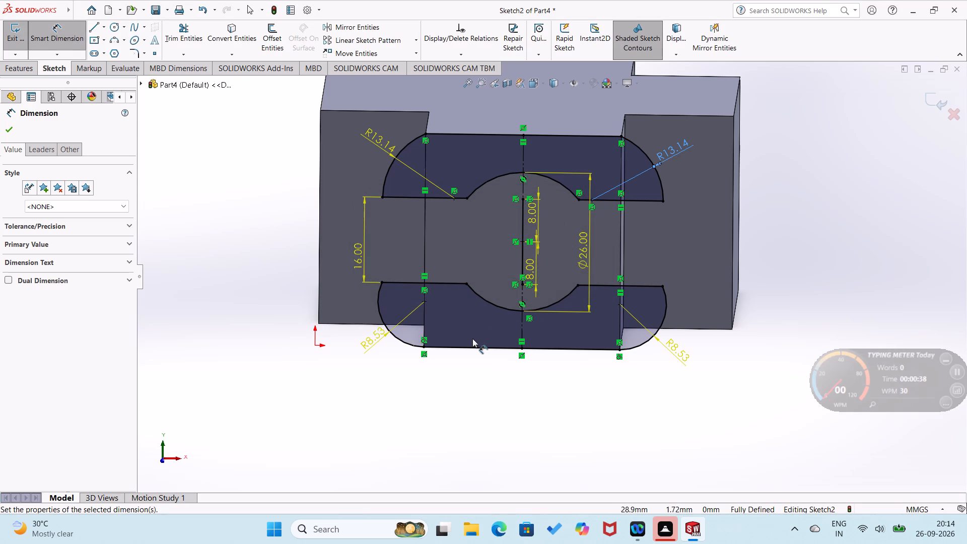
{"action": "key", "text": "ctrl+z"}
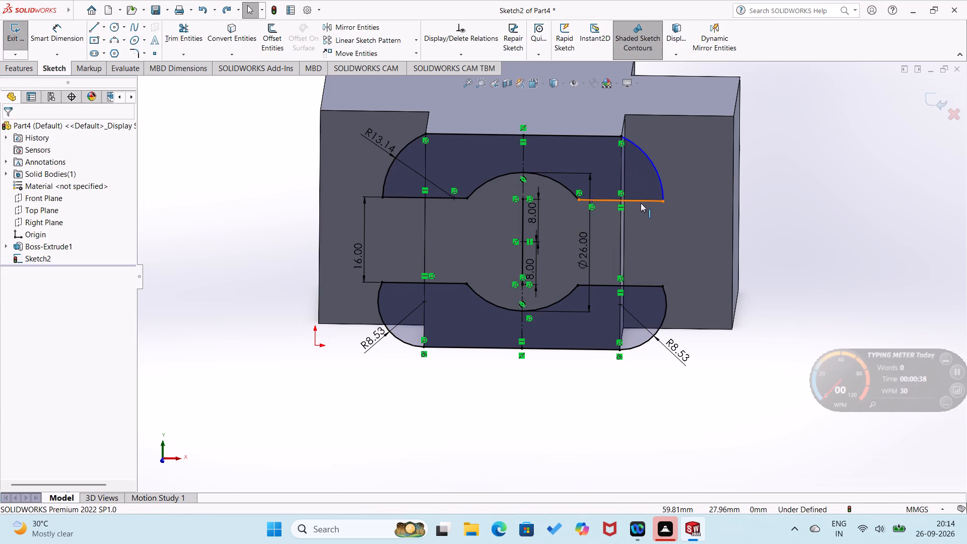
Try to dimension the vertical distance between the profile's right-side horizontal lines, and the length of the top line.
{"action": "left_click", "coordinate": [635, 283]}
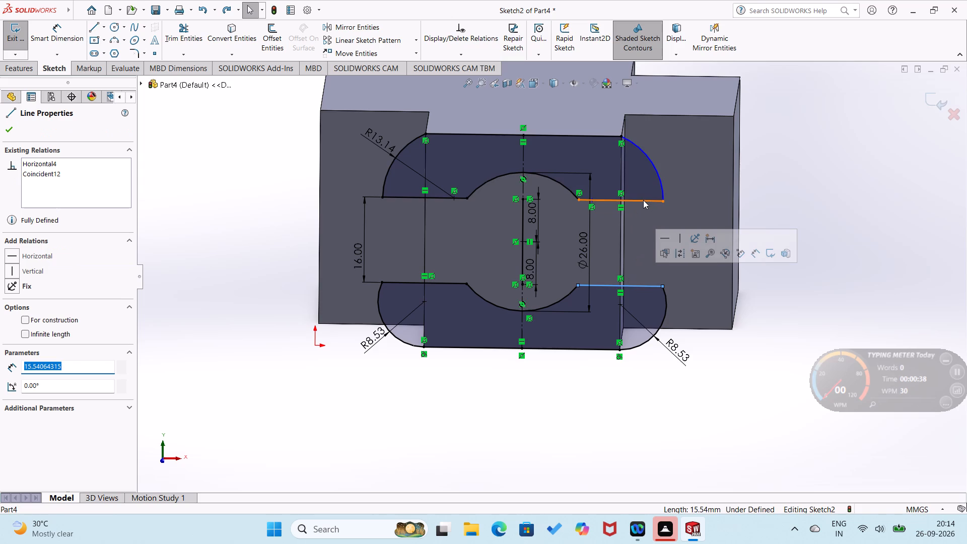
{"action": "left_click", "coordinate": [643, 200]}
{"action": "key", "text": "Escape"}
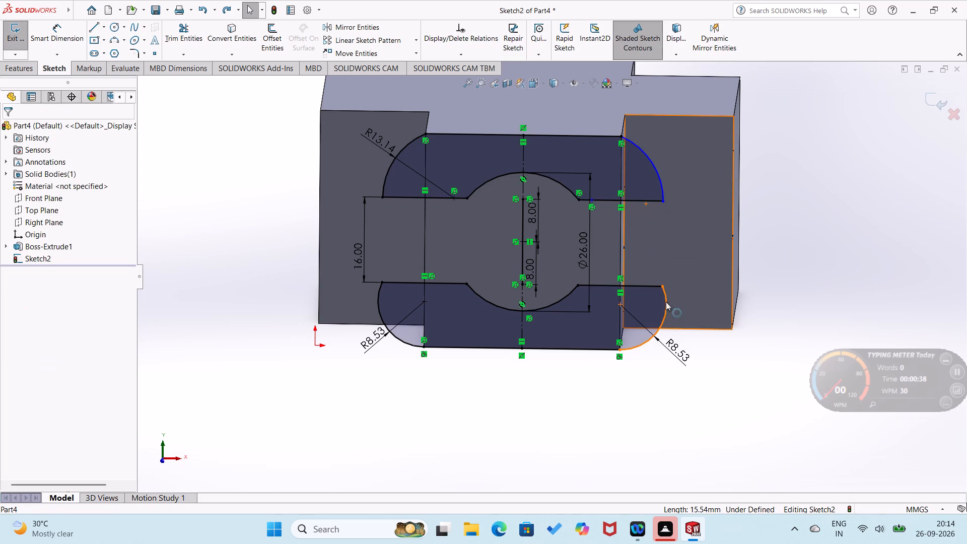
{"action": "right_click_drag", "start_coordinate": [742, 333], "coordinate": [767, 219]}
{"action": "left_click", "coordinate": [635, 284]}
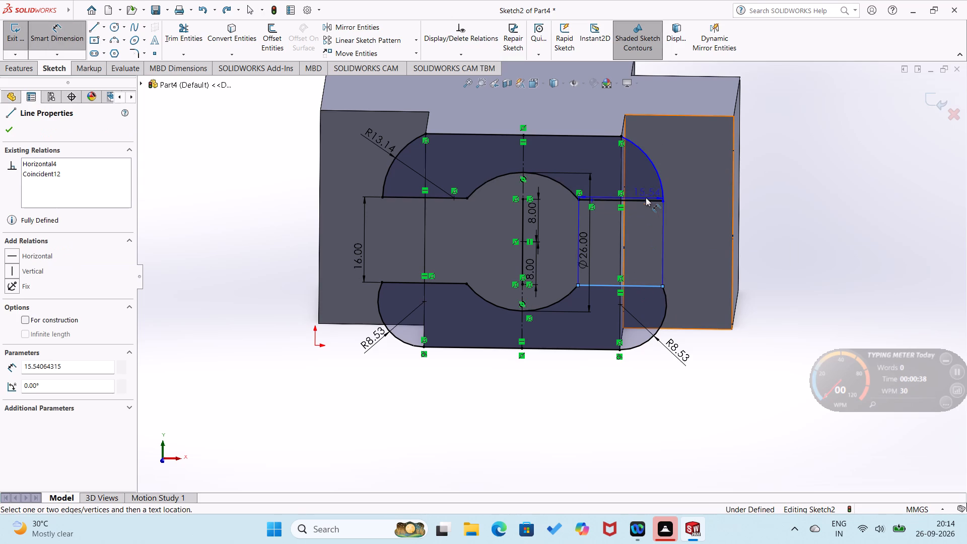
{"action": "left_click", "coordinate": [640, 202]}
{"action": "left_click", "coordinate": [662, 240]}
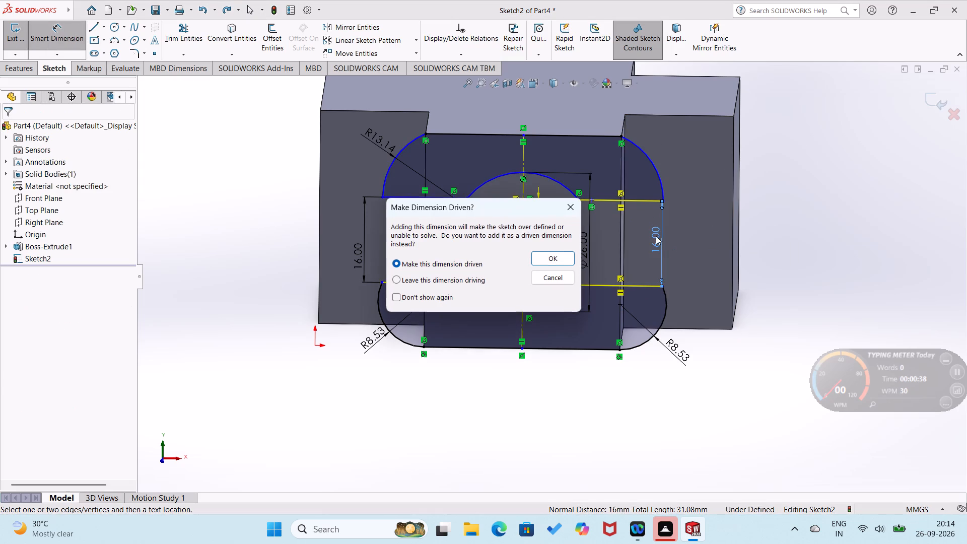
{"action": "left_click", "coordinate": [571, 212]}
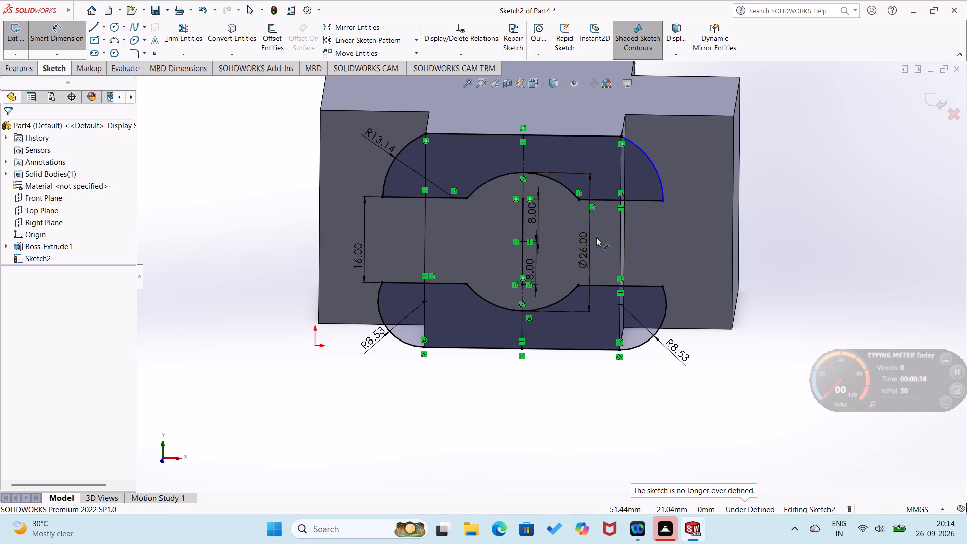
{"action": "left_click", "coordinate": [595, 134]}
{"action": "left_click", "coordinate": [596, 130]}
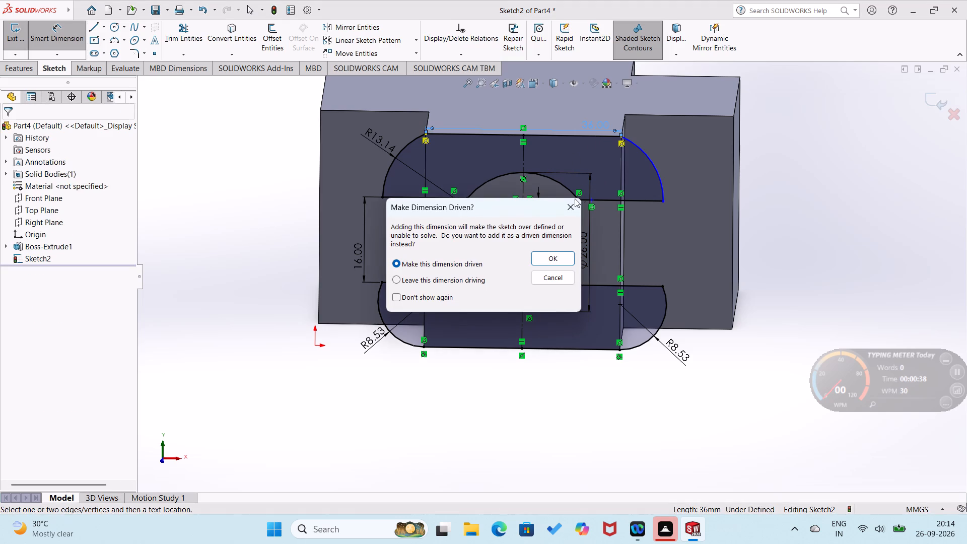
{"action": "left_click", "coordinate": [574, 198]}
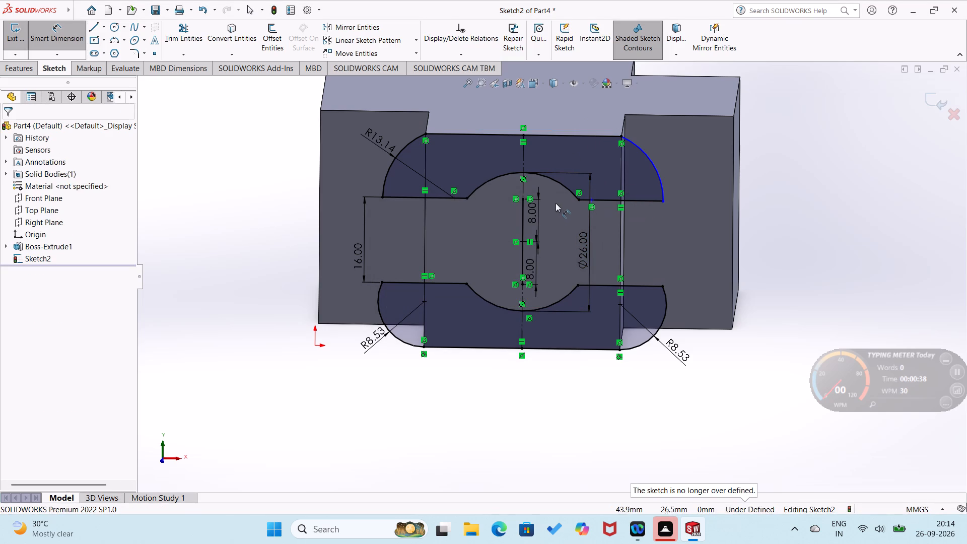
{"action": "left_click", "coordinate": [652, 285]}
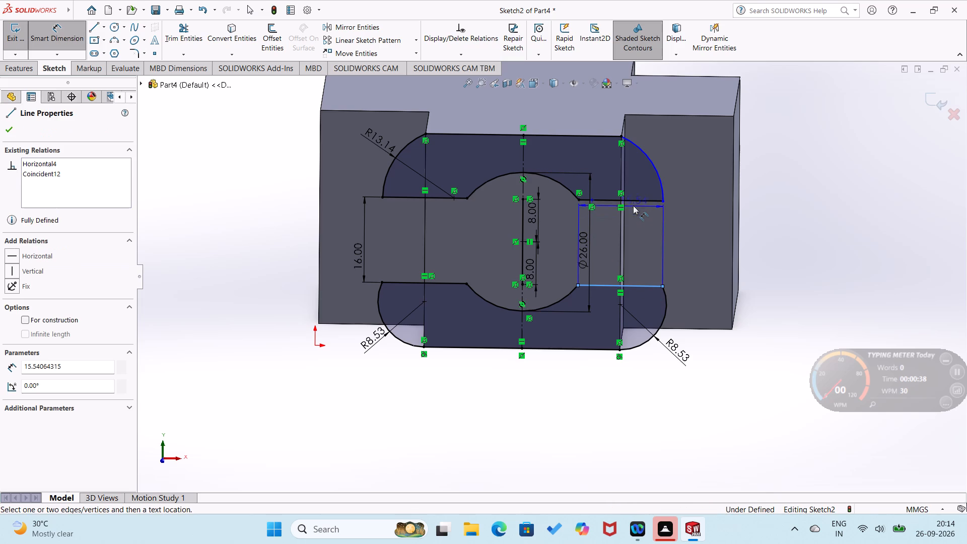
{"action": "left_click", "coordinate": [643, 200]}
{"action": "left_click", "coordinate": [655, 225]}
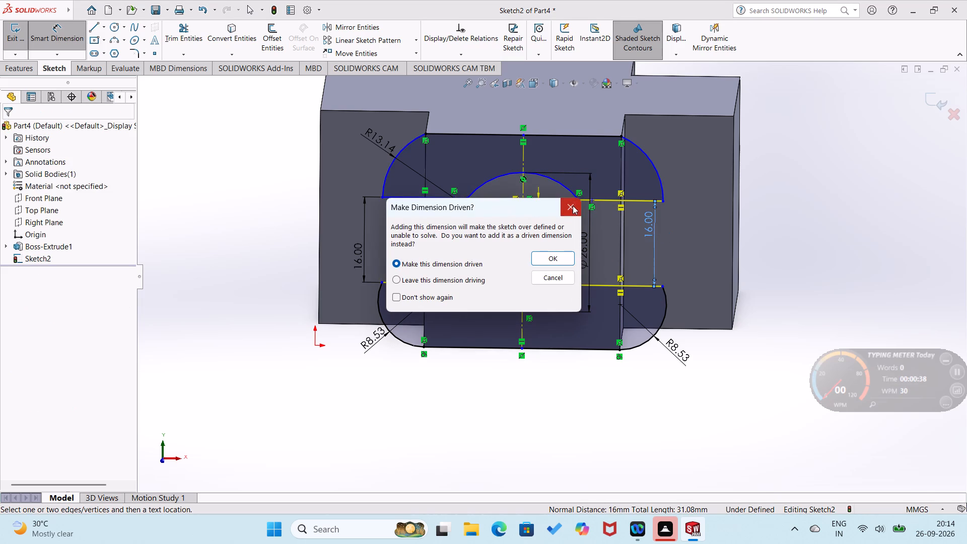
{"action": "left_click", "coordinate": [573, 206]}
Dimension the radius of the upper-right arc.
{"action": "left_click", "coordinate": [660, 173]}
{"action": "left_click", "coordinate": [669, 170]}
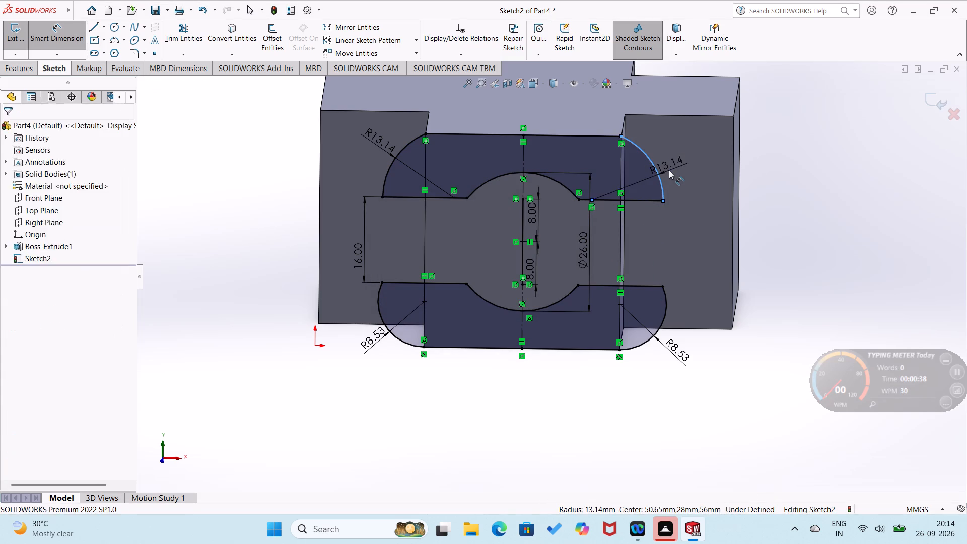
{"action": "left_click", "coordinate": [621, 155]}
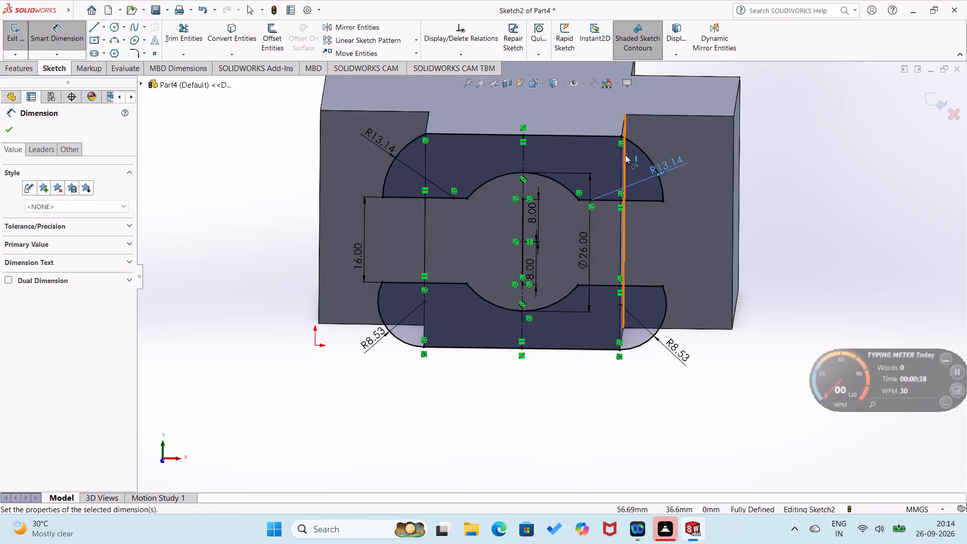
{"action": "left_click", "coordinate": [768, 220]}
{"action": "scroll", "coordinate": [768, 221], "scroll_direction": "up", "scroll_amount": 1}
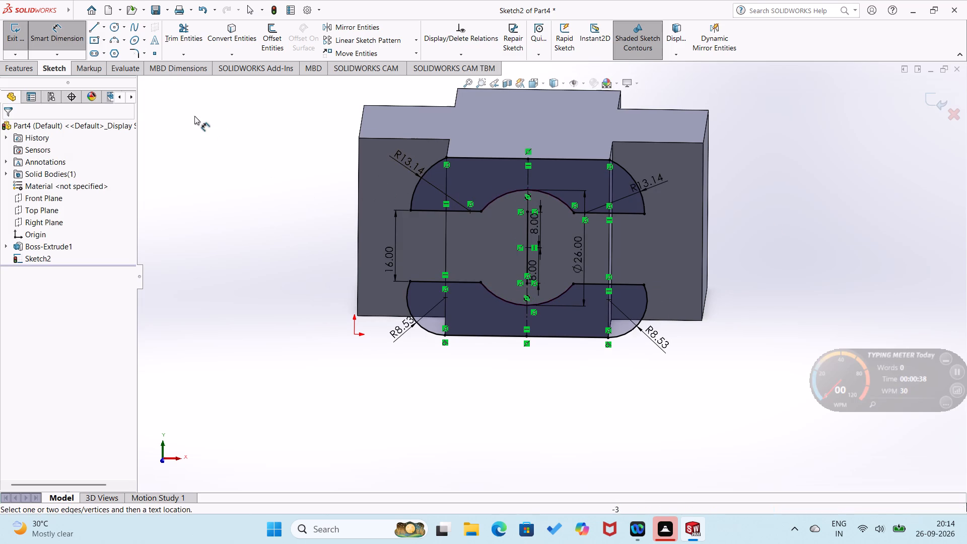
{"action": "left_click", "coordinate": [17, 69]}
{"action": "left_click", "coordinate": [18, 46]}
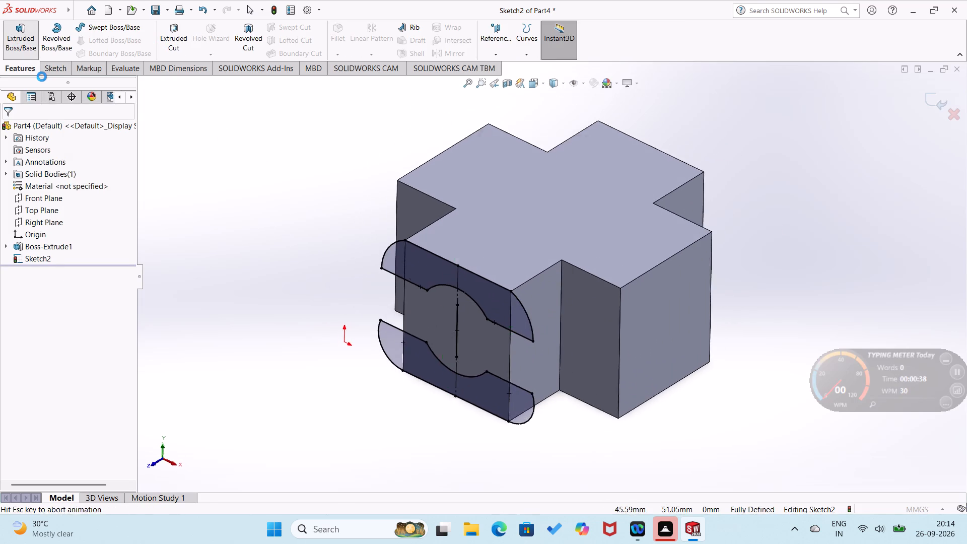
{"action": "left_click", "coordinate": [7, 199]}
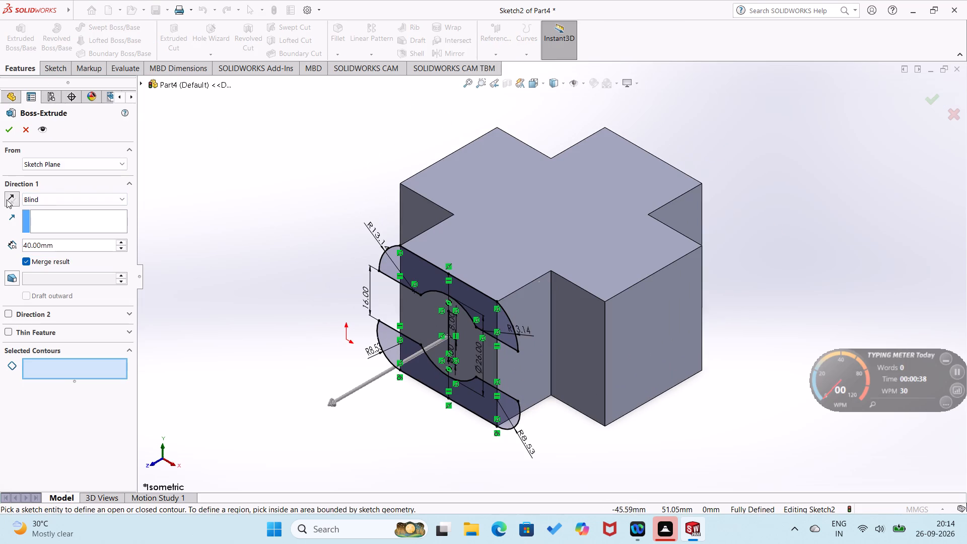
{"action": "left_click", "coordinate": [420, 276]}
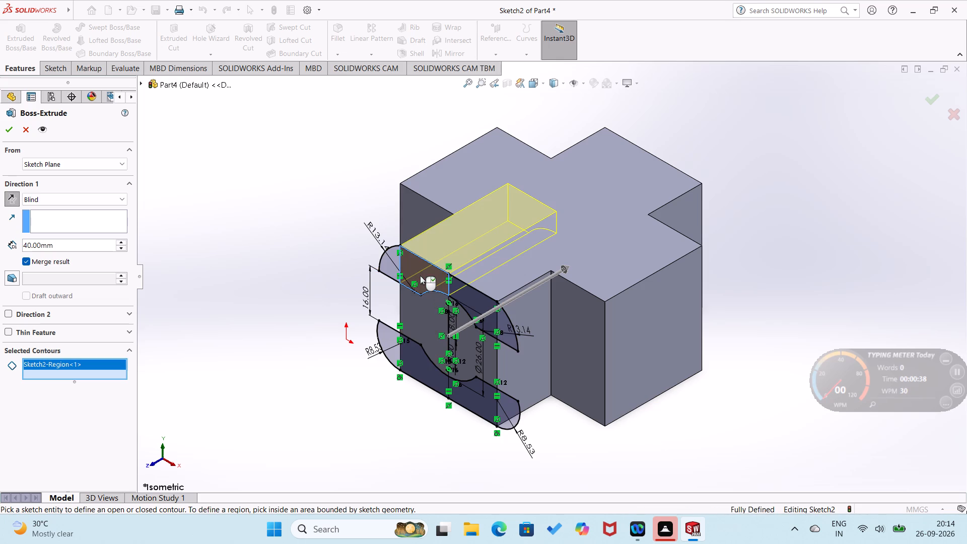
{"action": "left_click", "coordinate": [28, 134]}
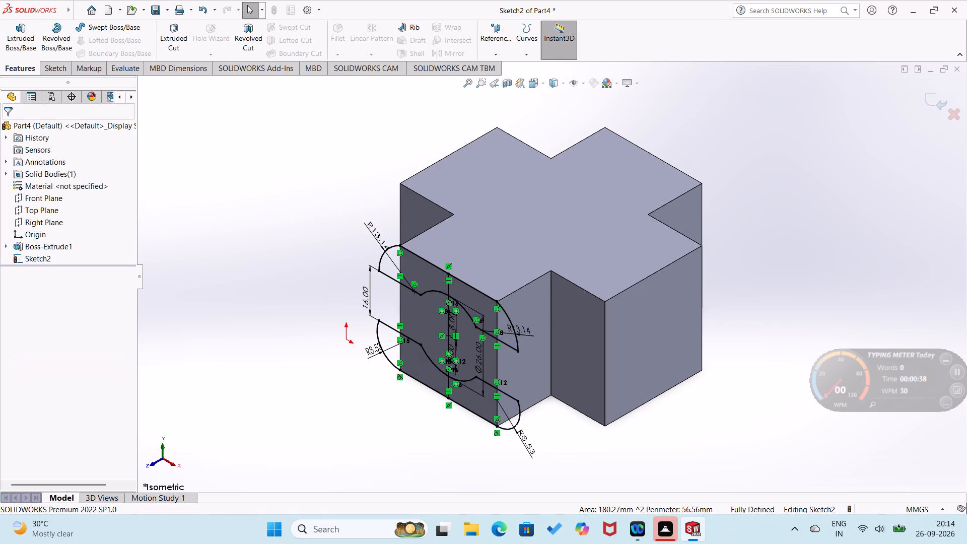
Start a blind Extruded Boss of the four arc-ended corner regions outside the front face, reversed toward the body.
{"action": "left_click", "coordinate": [24, 47]}
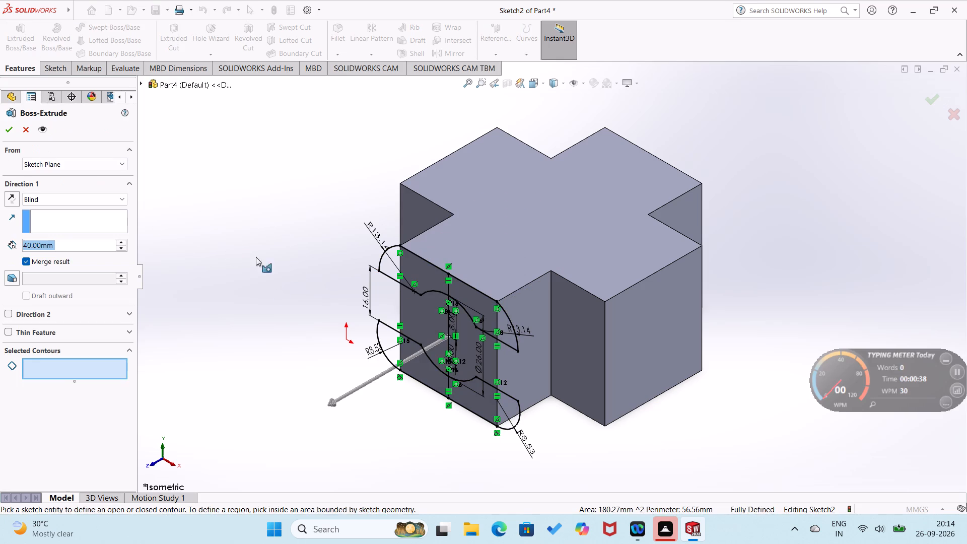
{"action": "left_click", "coordinate": [382, 266]}
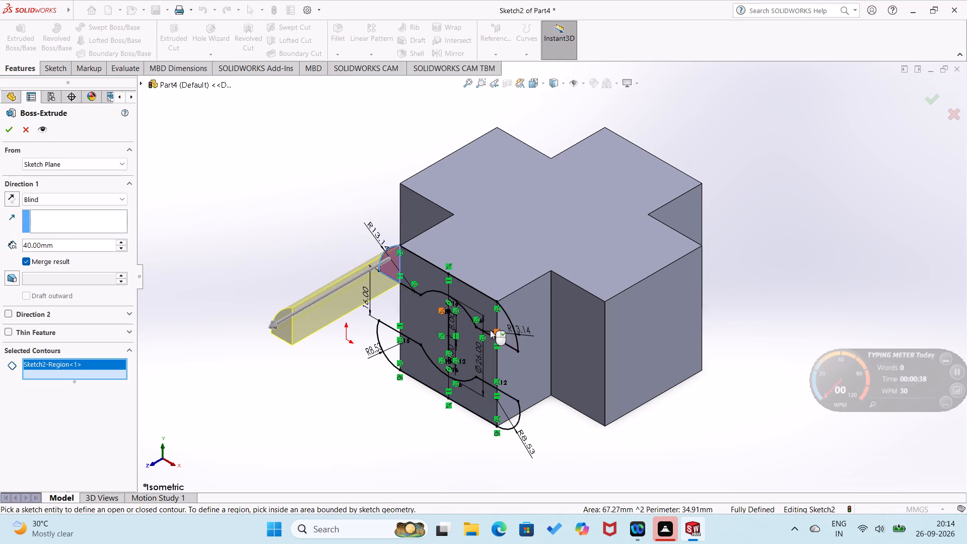
{"action": "left_click", "coordinate": [502, 330]}
{"action": "left_click", "coordinate": [501, 411]}
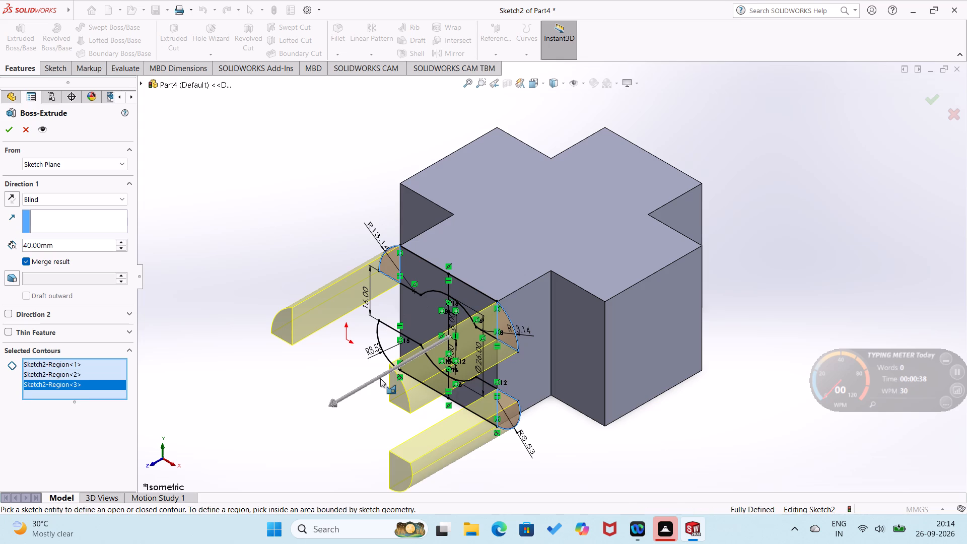
{"action": "left_click", "coordinate": [389, 343]}
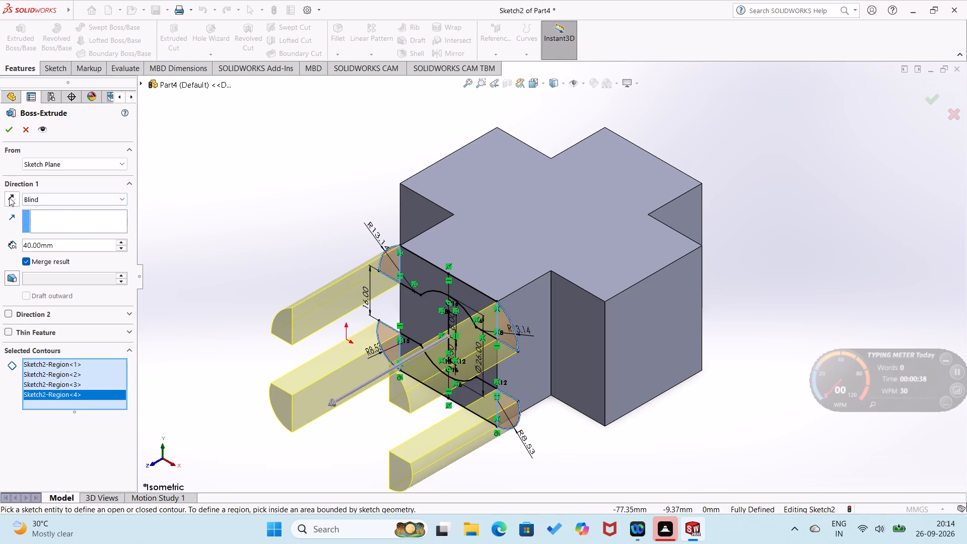
{"action": "left_click", "coordinate": [9, 197]}
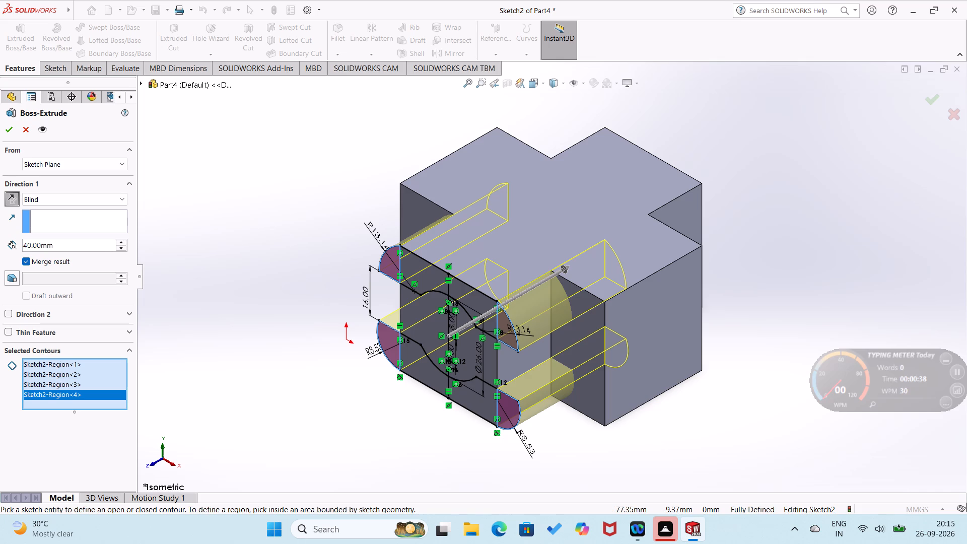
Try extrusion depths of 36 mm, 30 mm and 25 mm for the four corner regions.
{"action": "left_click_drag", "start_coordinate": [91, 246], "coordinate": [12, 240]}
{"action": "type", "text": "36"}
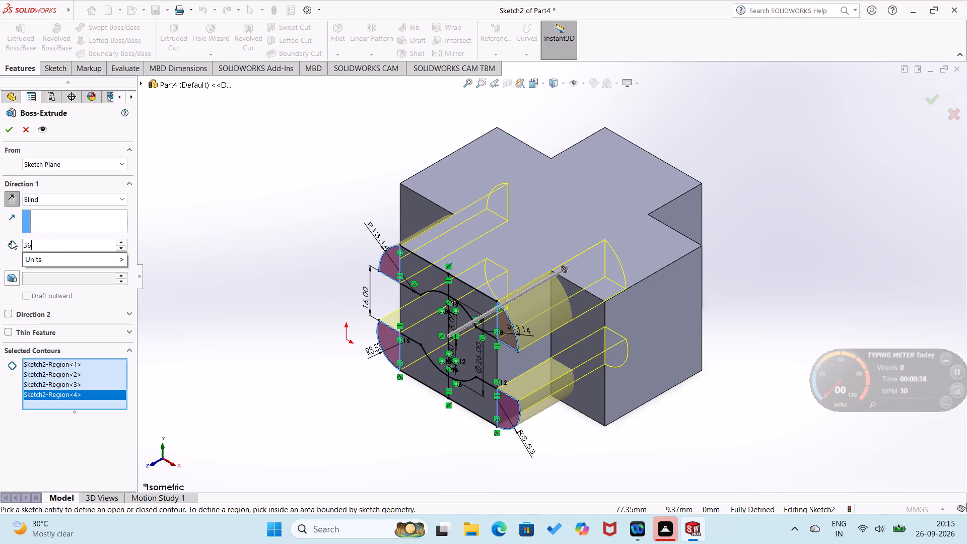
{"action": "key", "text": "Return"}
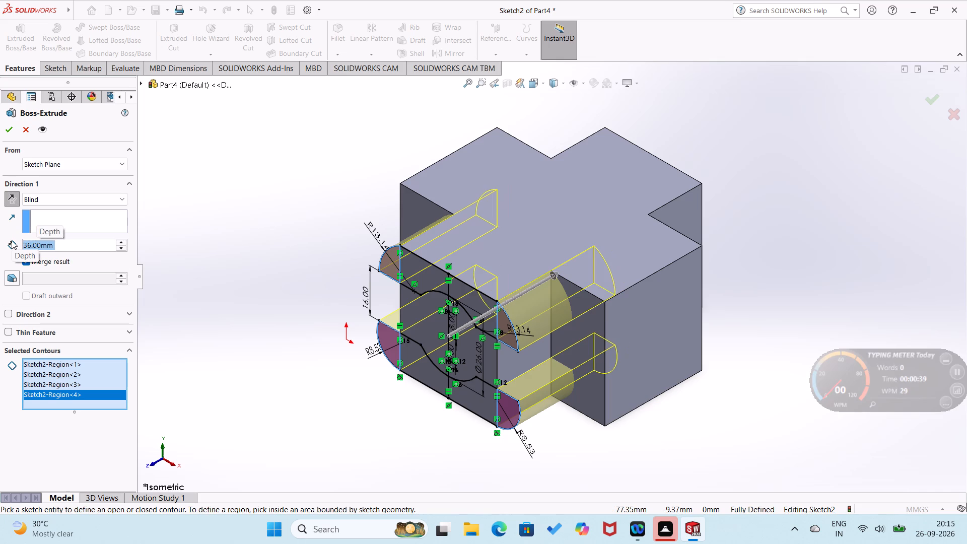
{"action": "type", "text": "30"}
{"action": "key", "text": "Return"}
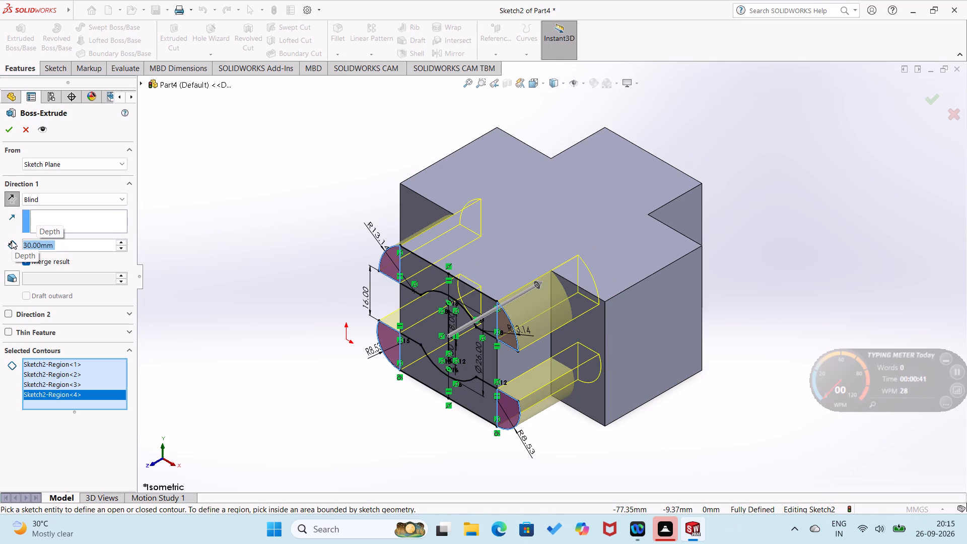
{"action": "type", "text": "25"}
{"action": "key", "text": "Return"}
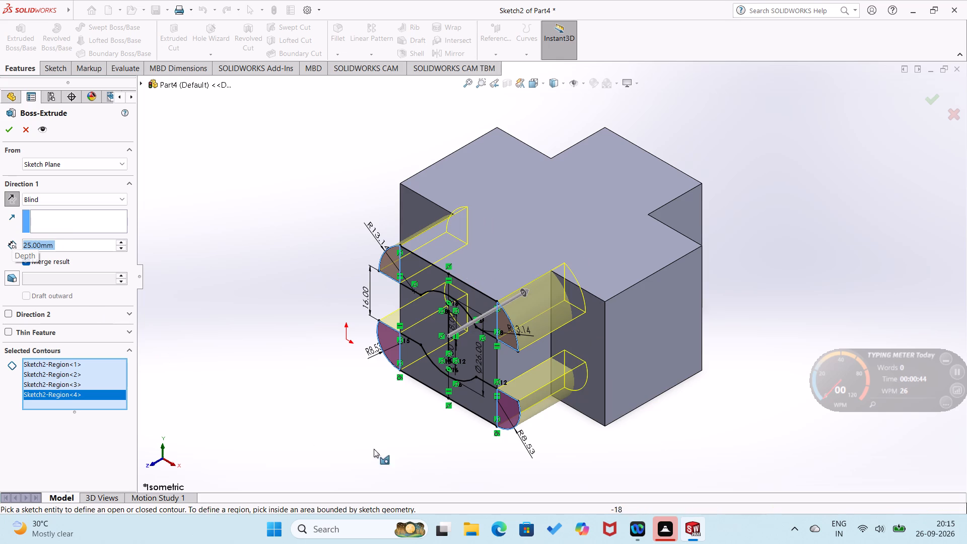
Set the depth of the corner-region extrusion to 20 mm and complete the merged boss.
{"action": "middle_click_drag", "start_coordinate": [602, 424], "coordinate": [560, 438]}
{"action": "left_click", "coordinate": [542, 415]}
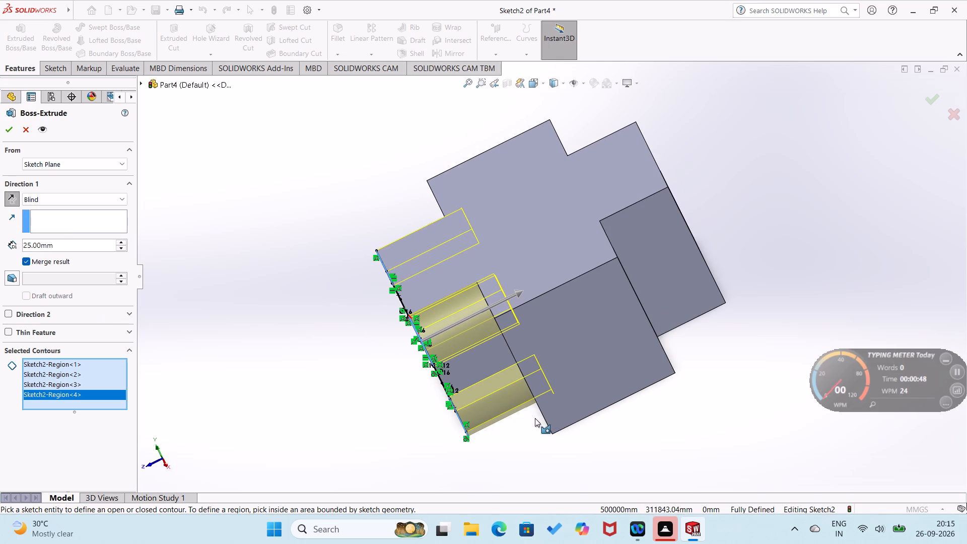
{"action": "type", "text": "20"}
{"action": "left_click_drag", "start_coordinate": [75, 250], "coordinate": [28, 253]}
{"action": "type", "text": "20"}
{"action": "key", "text": "Return"}
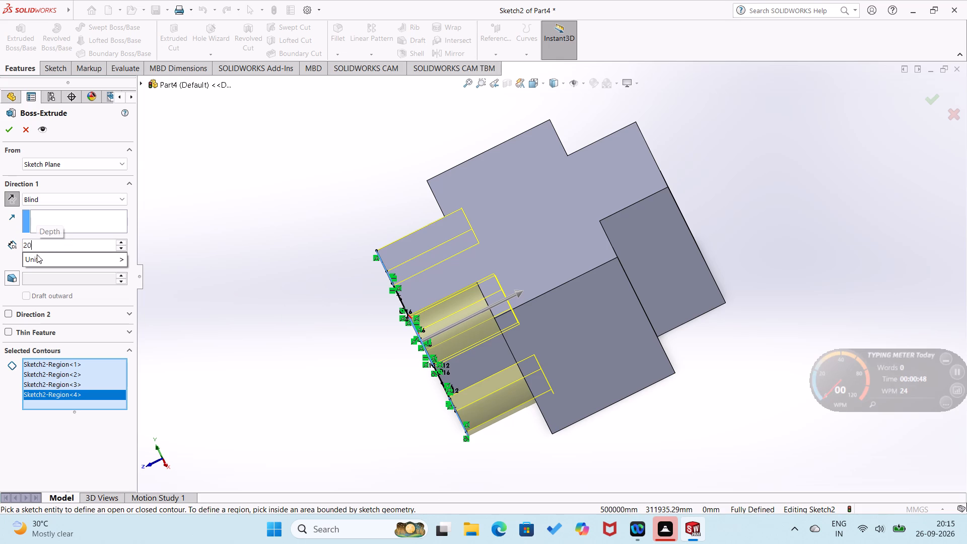
{"action": "left_click", "coordinate": [9, 128]}
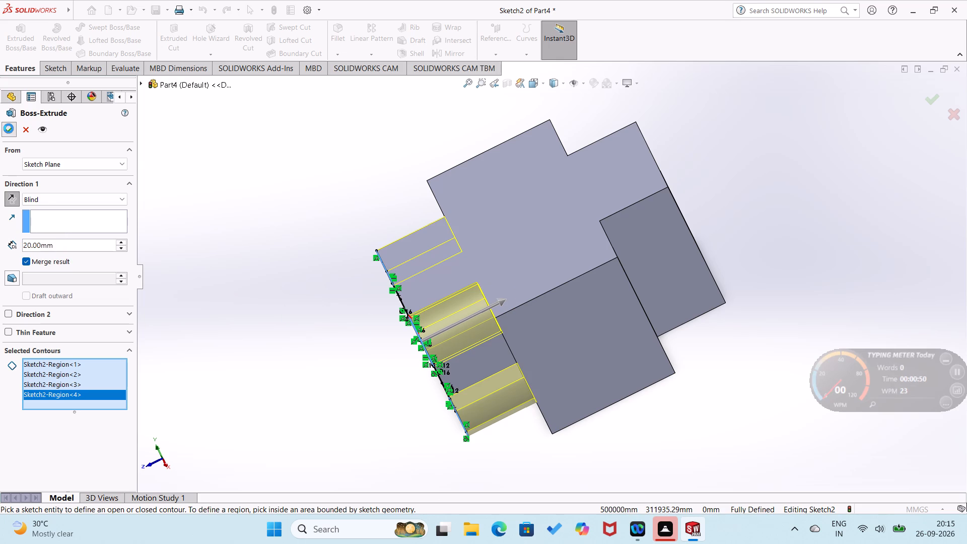
{"action": "left_click", "coordinate": [271, 311]}
{"action": "middle_click_drag", "start_coordinate": [271, 311], "coordinate": [353, 326]}
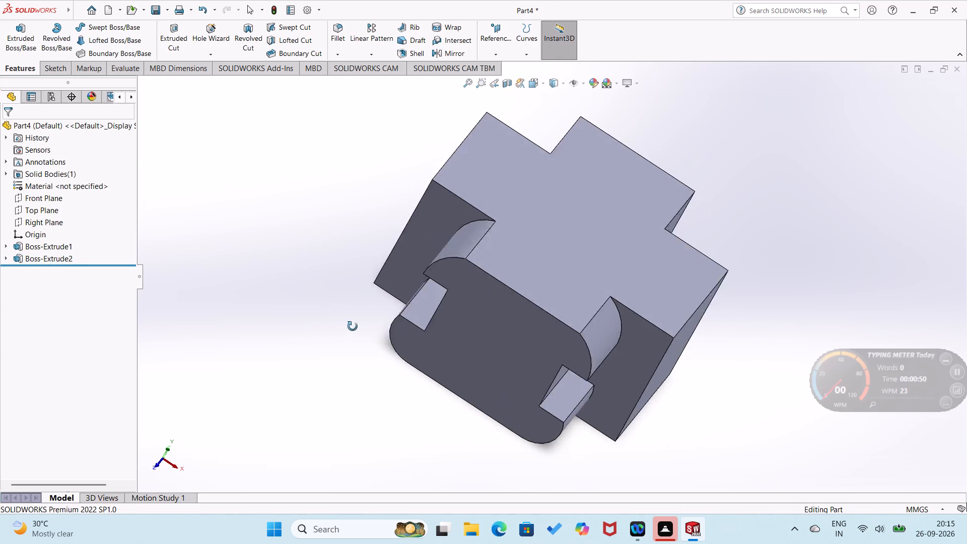
Sketch a 40 mm vertical line on the arc-ended front face, joining the midpoints of its upper and lower edges.
{"action": "middle_click_drag", "start_coordinate": [353, 326], "coordinate": [358, 300]}
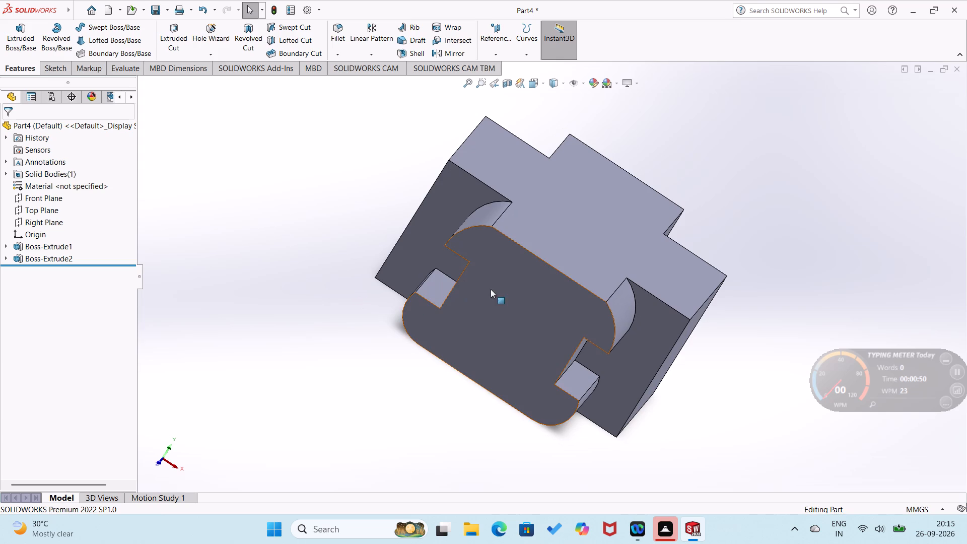
{"action": "right_click", "coordinate": [510, 319]}
{"action": "left_click", "coordinate": [536, 299]}
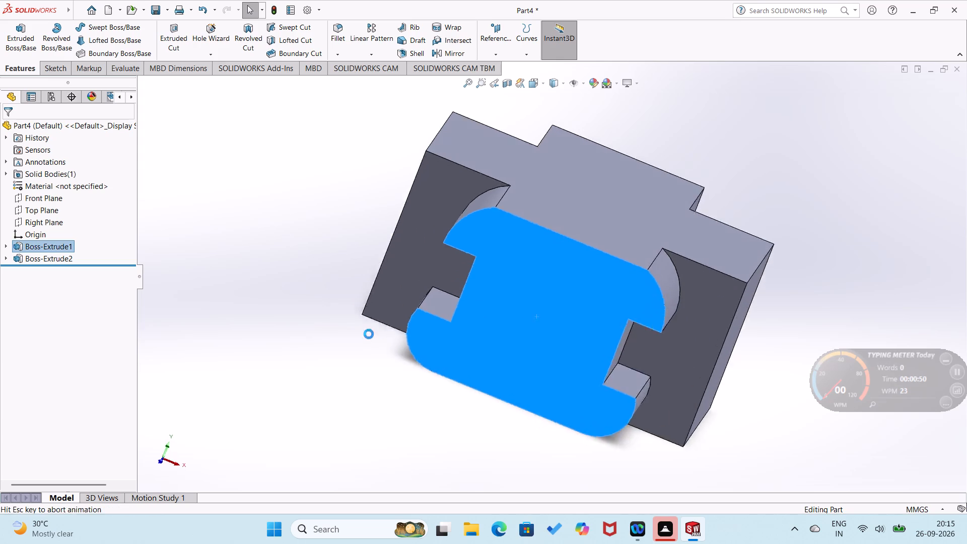
{"action": "right_click_drag", "start_coordinate": [298, 286], "coordinate": [194, 285]}
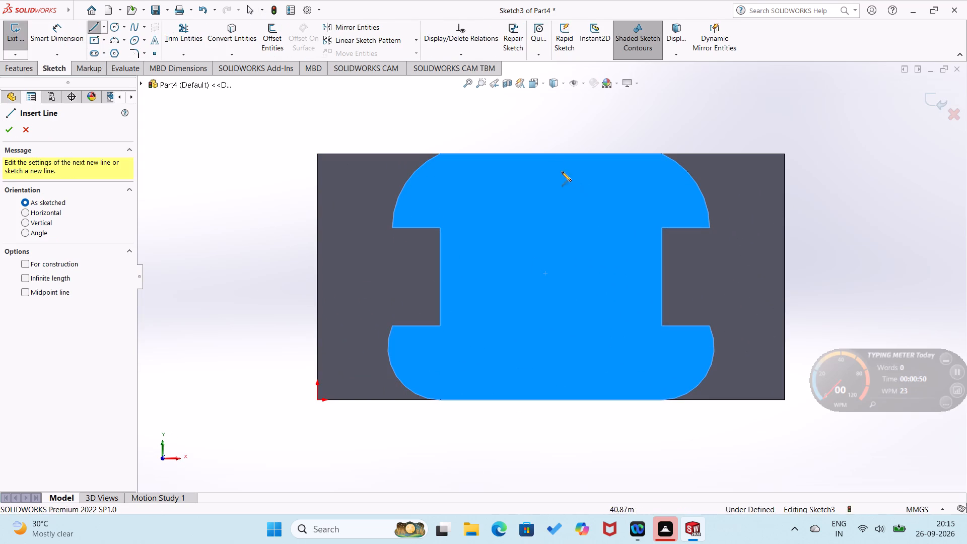
{"action": "left_click", "coordinate": [550, 153]}
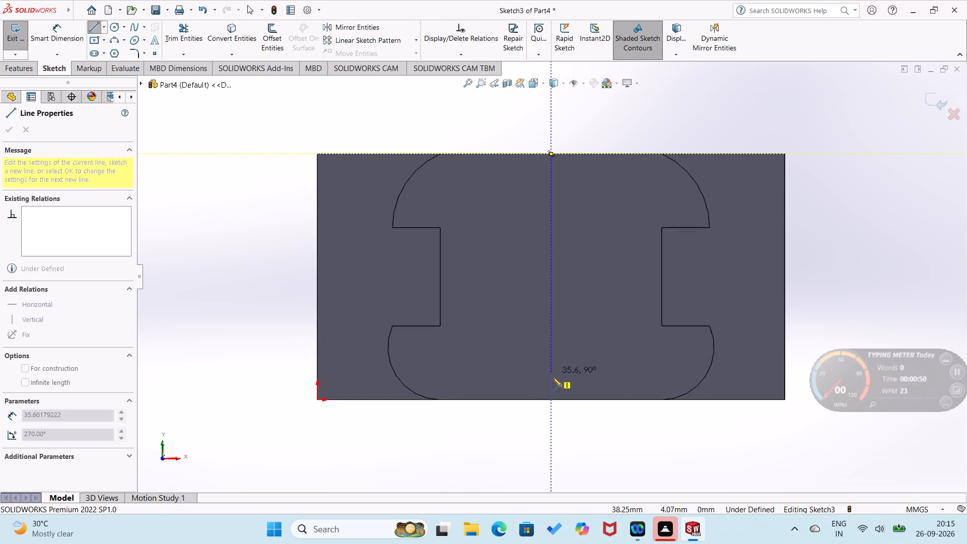
{"action": "left_click", "coordinate": [551, 401]}
{"action": "right_click_drag", "start_coordinate": [569, 446], "coordinate": [597, 327]}
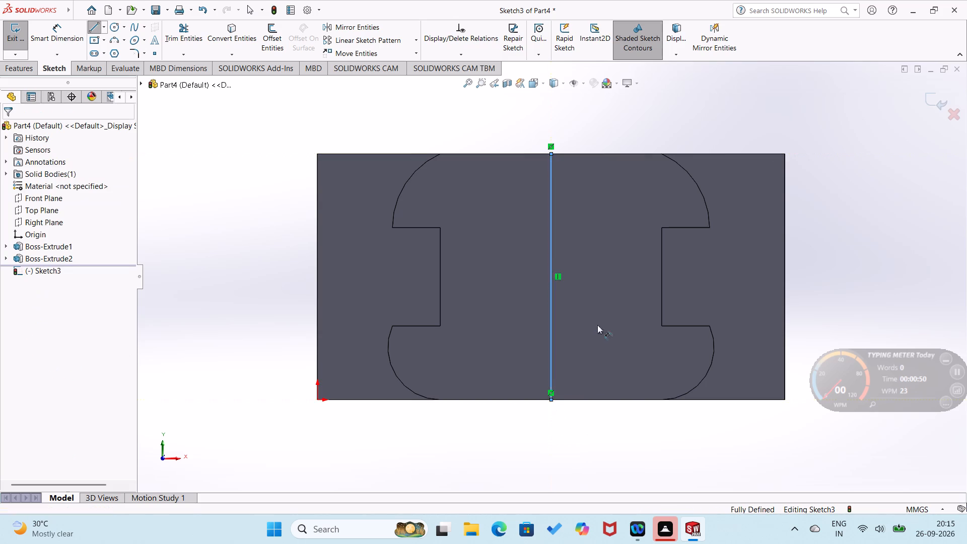
Draw a circle centred on the vertical line's midpoint and dimension its diameter to 26 mm.
{"action": "right_click_drag", "start_coordinate": [477, 339], "coordinate": [575, 351]}
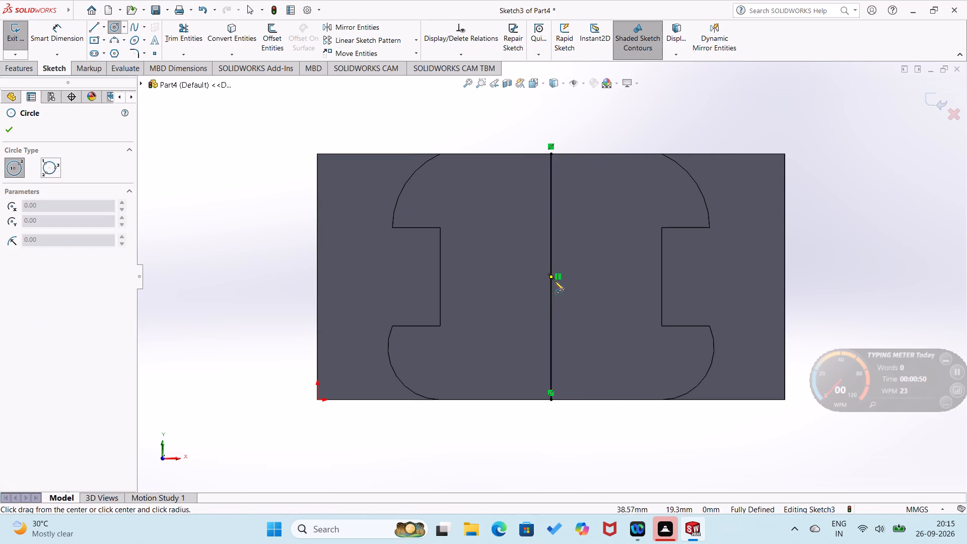
{"action": "left_click", "coordinate": [551, 278]}
{"action": "left_click", "coordinate": [571, 329]}
{"action": "right_click_drag", "start_coordinate": [584, 332], "coordinate": [648, 244]}
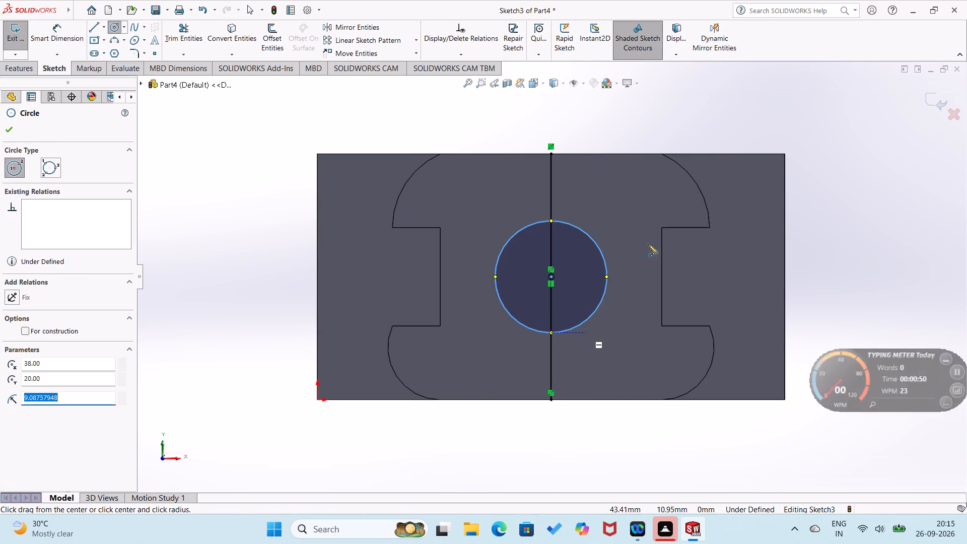
{"action": "right_click_drag", "start_coordinate": [648, 244], "coordinate": [652, 238]}
{"action": "left_click", "coordinate": [605, 270]}
{"action": "left_click", "coordinate": [636, 227]}
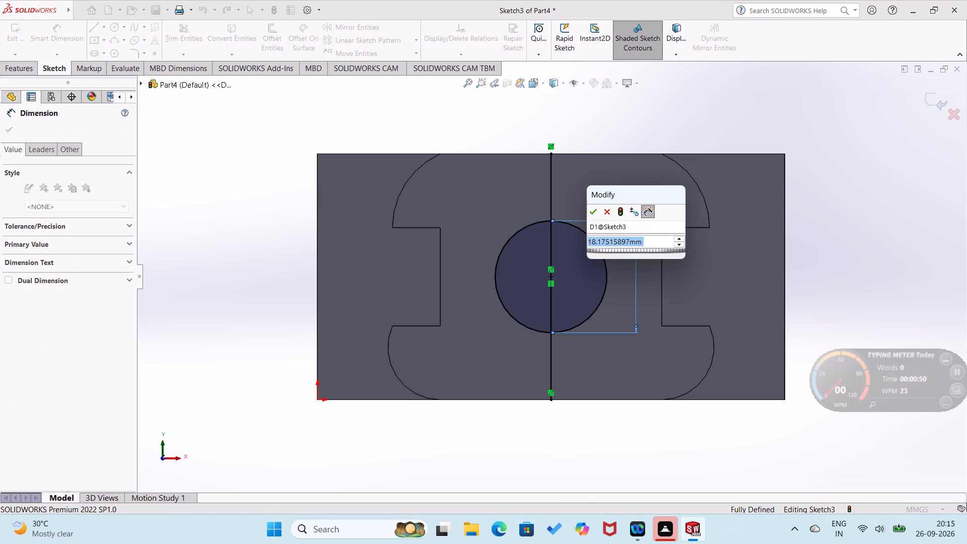
{"action": "type", "text": "26"}
{"action": "key", "text": "Return"}
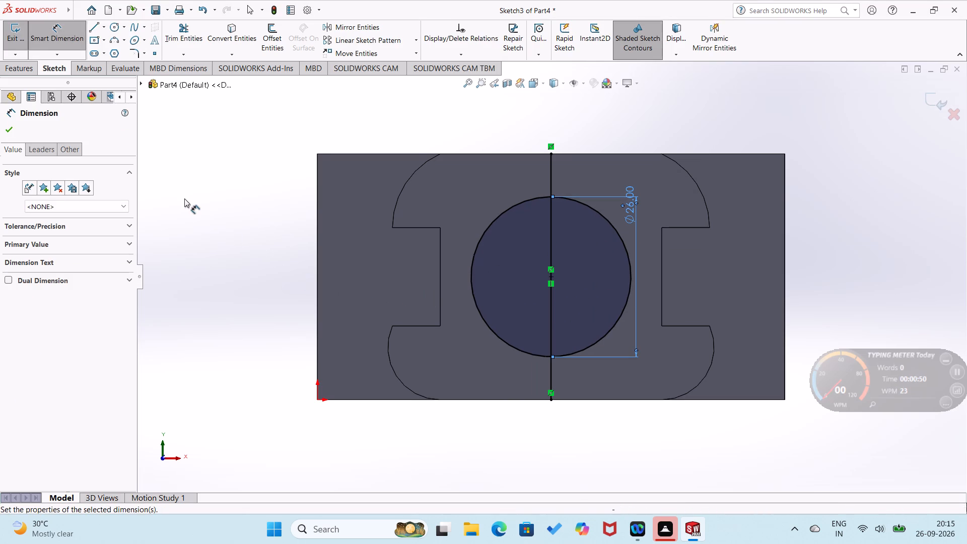
Convert the vertical centre line of the front-face sketch to construction geometry.
{"action": "right_click", "coordinate": [548, 327]}
{"action": "left_click", "coordinate": [576, 309]}
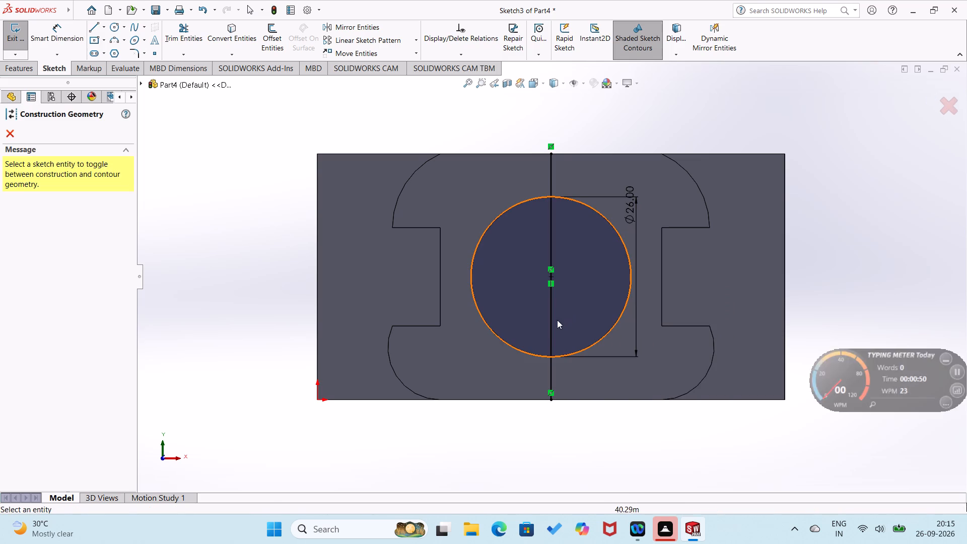
{"action": "left_click", "coordinate": [549, 381]}
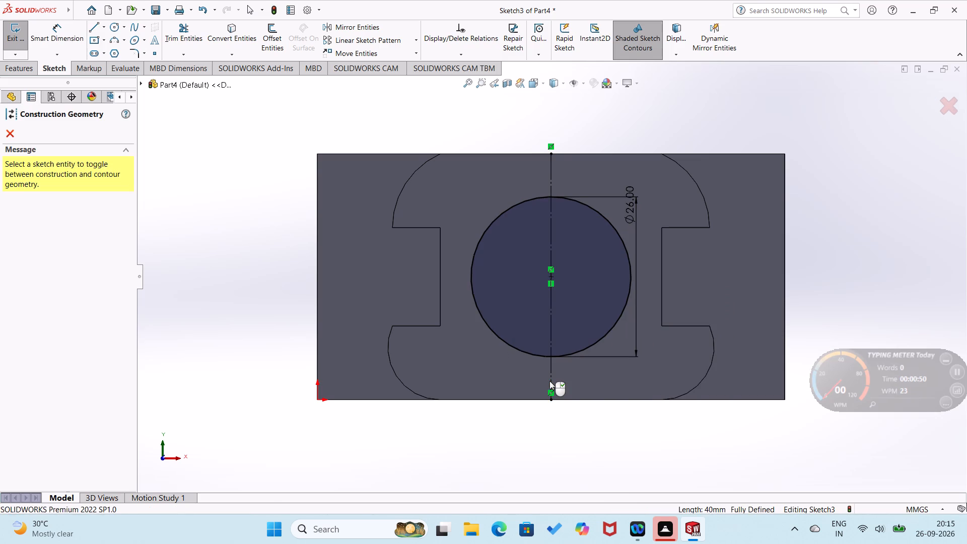
Cut the 26 mm circle into the front face with a blind Extruded Cut 20 mm deep.
{"action": "left_click", "coordinate": [23, 71]}
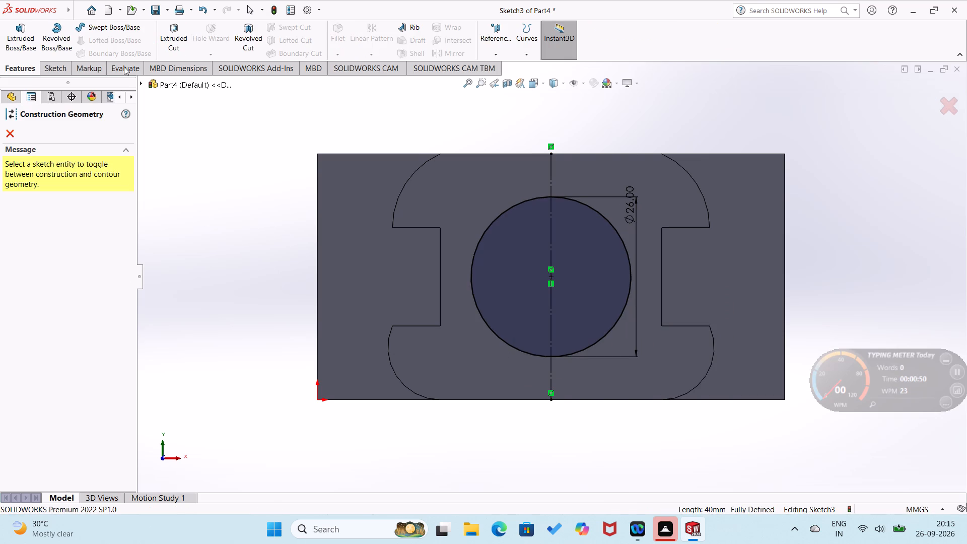
{"action": "left_click", "coordinate": [171, 53]}
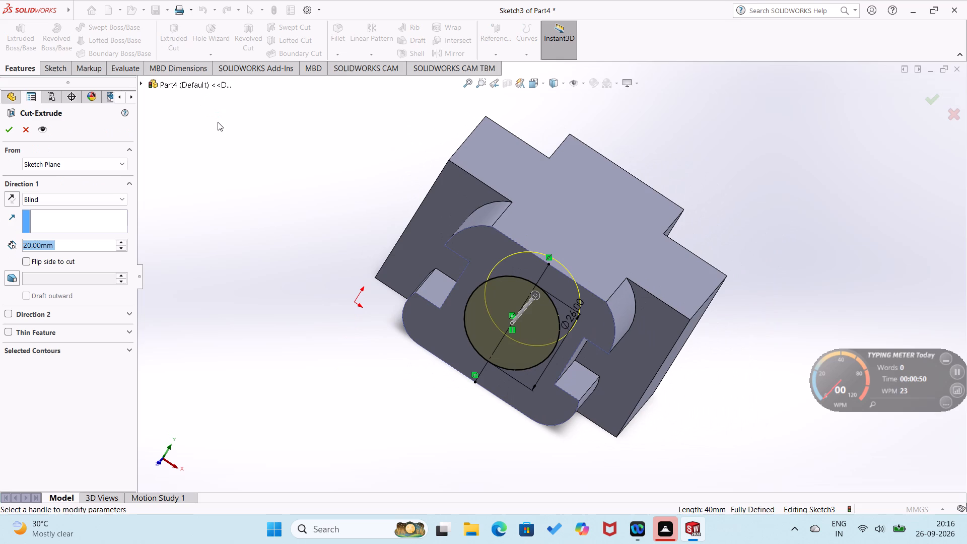
{"action": "left_click", "coordinate": [8, 126]}
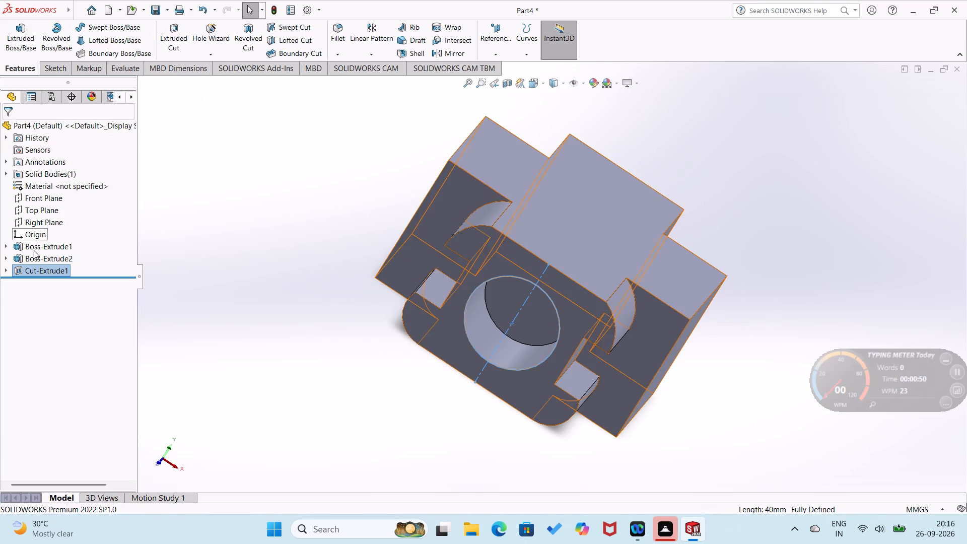
{"action": "left_click", "coordinate": [217, 317]}
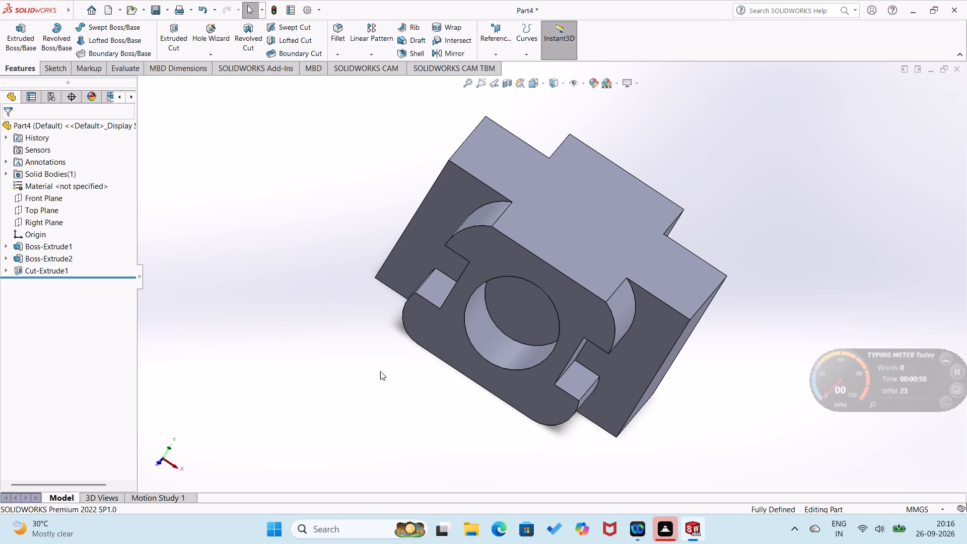
Sketch a 40 mm vertical line on the end face of the cross's +X arm, joining its upper and lower edge midpoints.
{"action": "middle_click_drag", "start_coordinate": [366, 388], "coordinate": [296, 337]}
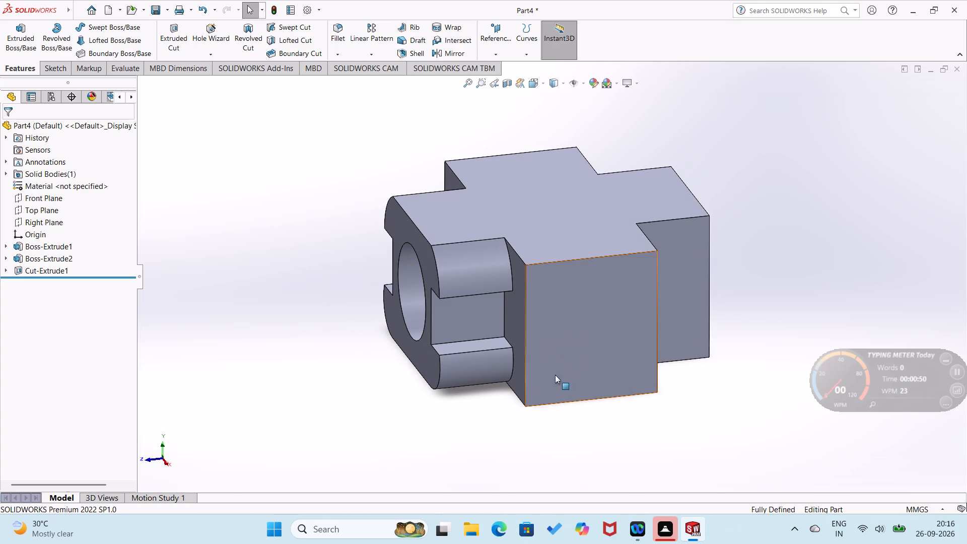
{"action": "right_click", "coordinate": [577, 350]}
{"action": "left_click", "coordinate": [598, 298]}
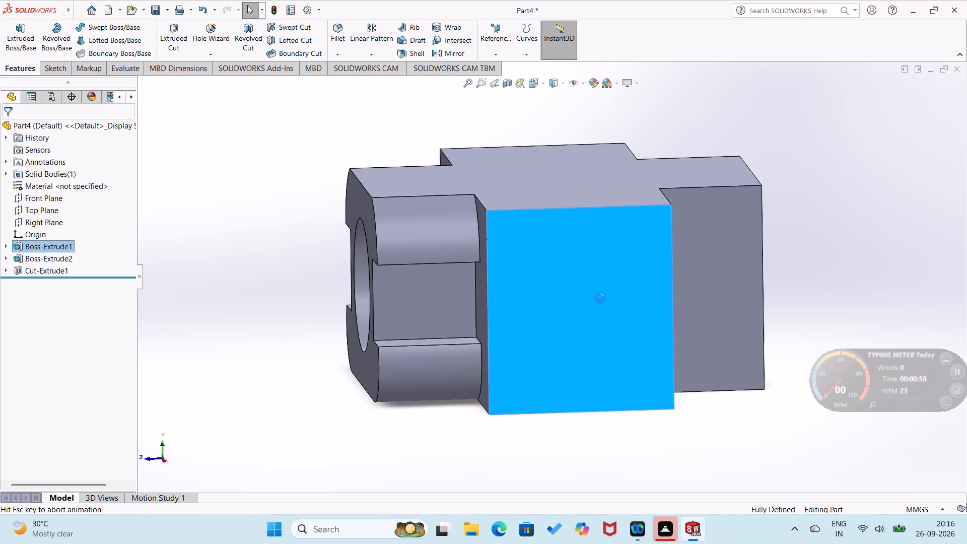
{"action": "left_click", "coordinate": [247, 281]}
{"action": "right_click_drag", "start_coordinate": [221, 297], "coordinate": [278, 196]}
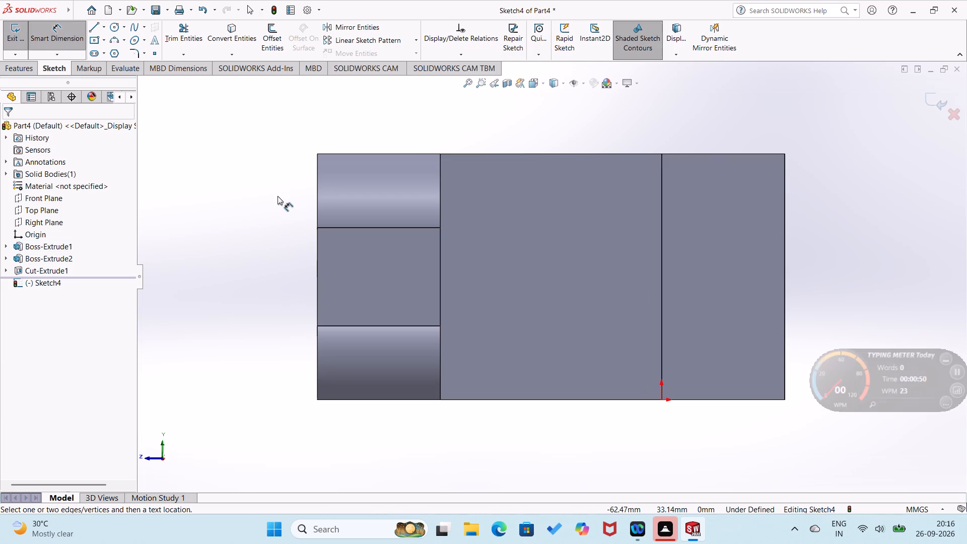
{"action": "right_click_drag", "start_coordinate": [234, 254], "coordinate": [332, 291]}
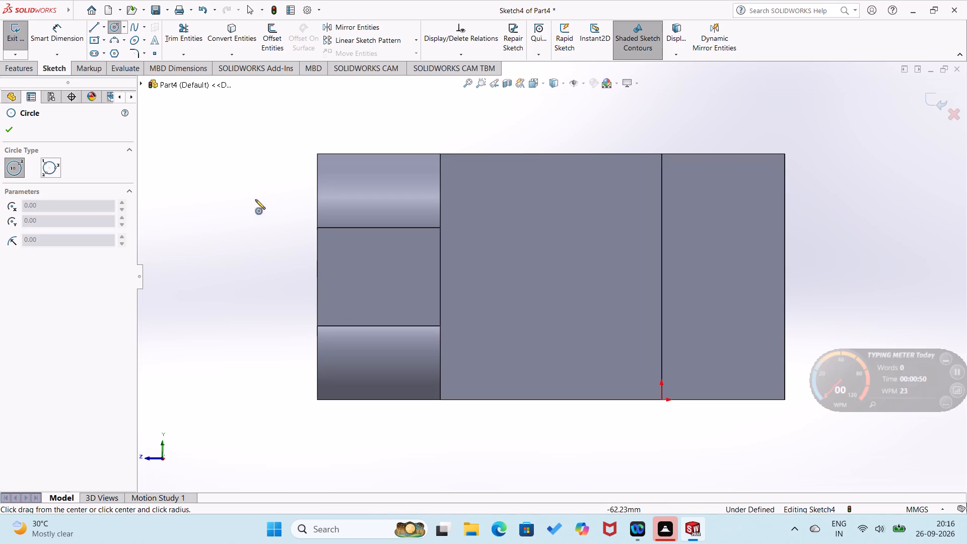
{"action": "right_click_drag", "start_coordinate": [263, 207], "coordinate": [221, 229]}
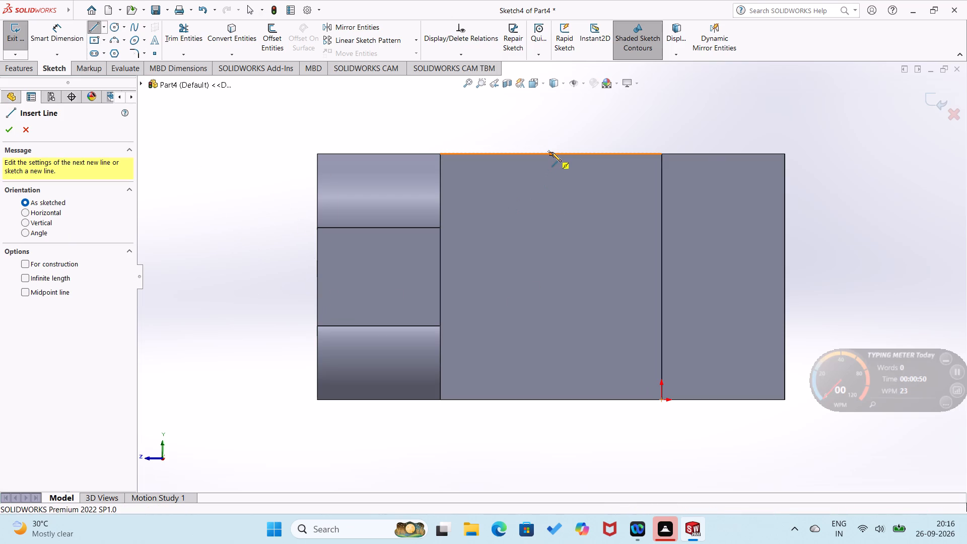
{"action": "left_click", "coordinate": [551, 152]}
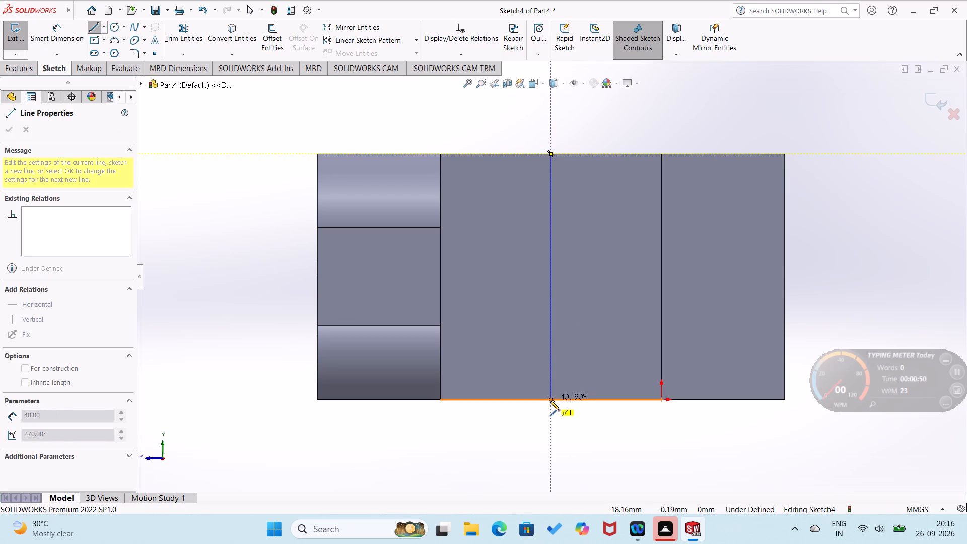
{"action": "left_click", "coordinate": [550, 399]}
{"action": "right_click_drag", "start_coordinate": [547, 431], "coordinate": [571, 365]}
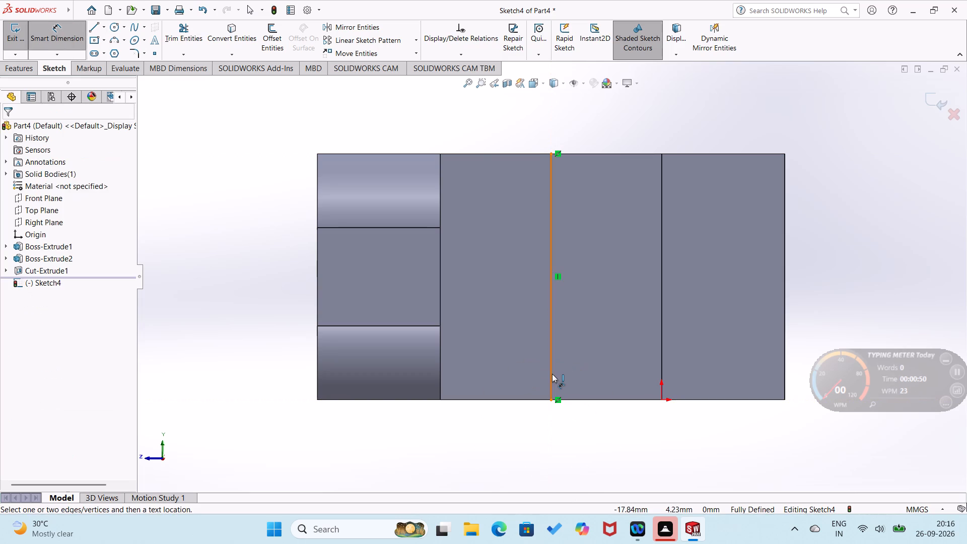
{"action": "right_click", "coordinate": [551, 374]}
{"action": "left_click", "coordinate": [581, 357]}
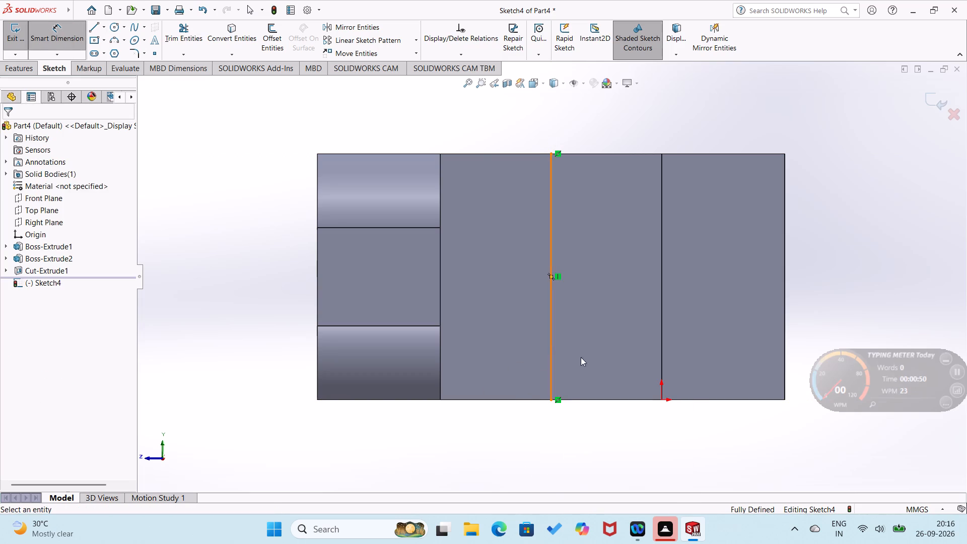
Draw a circle centred on the side-face line's midpoint and dimension its diameter to 20 mm.
{"action": "right_click_drag", "start_coordinate": [499, 407], "coordinate": [577, 454]}
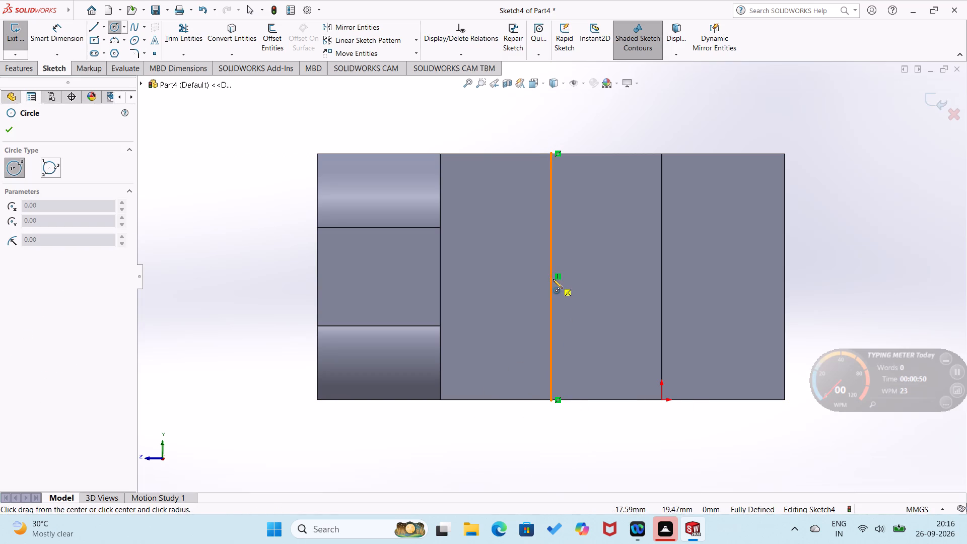
{"action": "left_click", "coordinate": [552, 275]}
{"action": "left_click", "coordinate": [559, 336]}
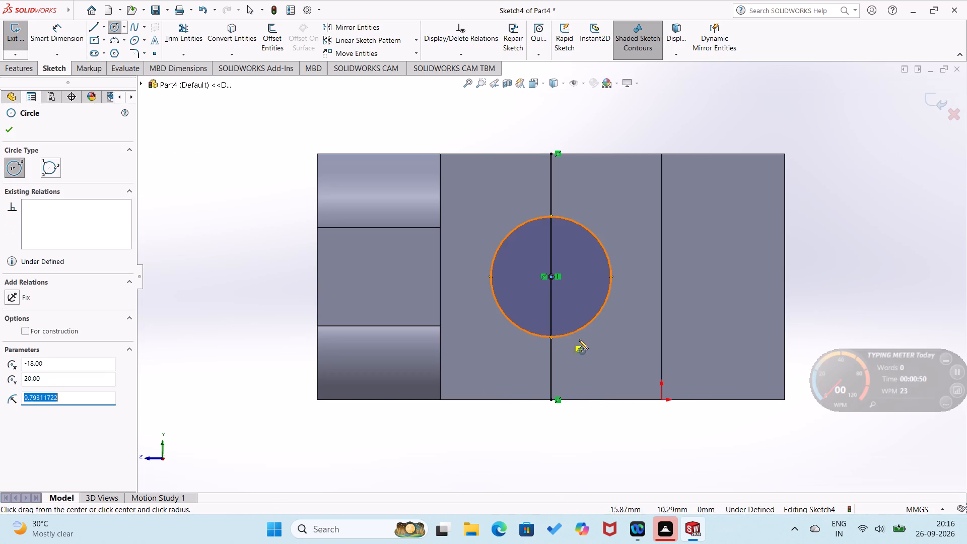
{"action": "right_click_drag", "start_coordinate": [602, 318], "coordinate": [653, 238]}
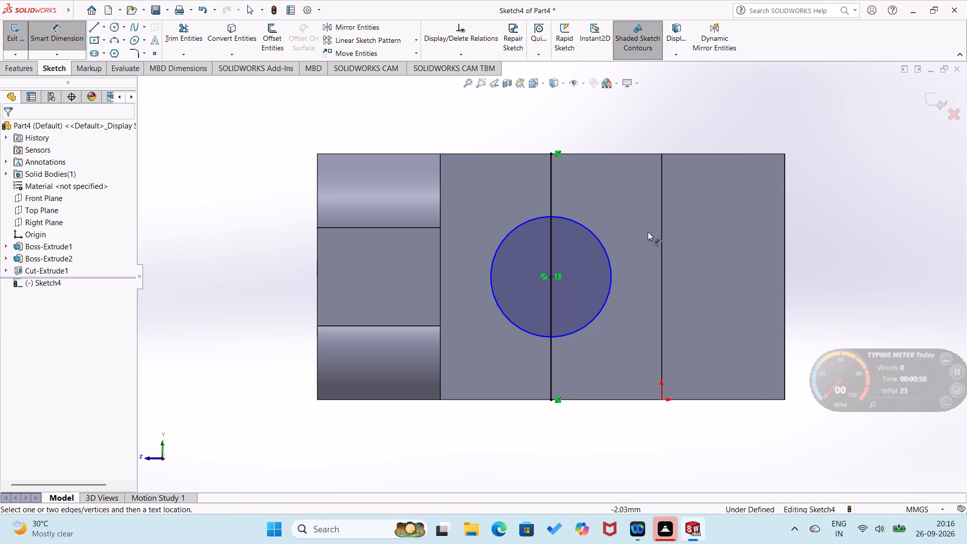
{"action": "left_click", "coordinate": [611, 270]}
{"action": "left_click", "coordinate": [625, 283]}
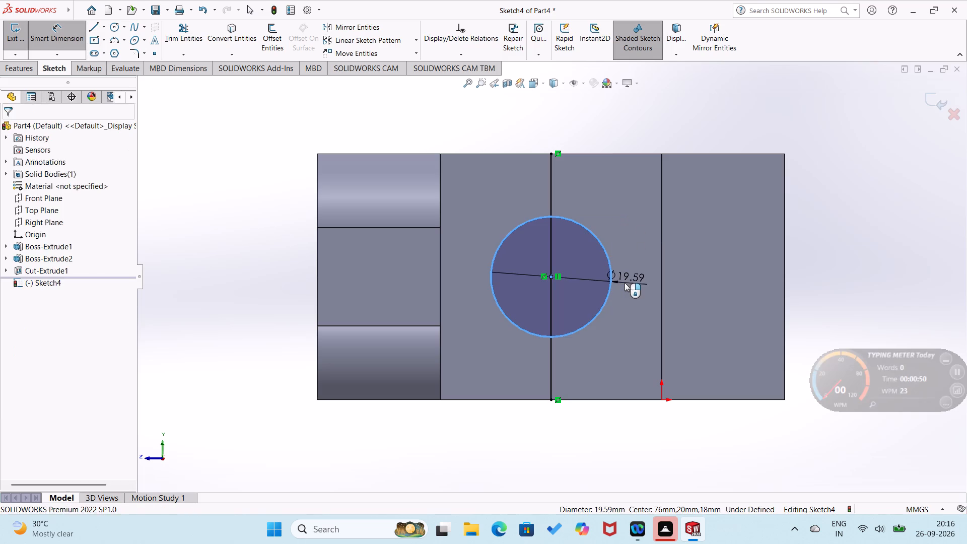
{"action": "type", "text": "20"}
{"action": "key", "text": "Return"}
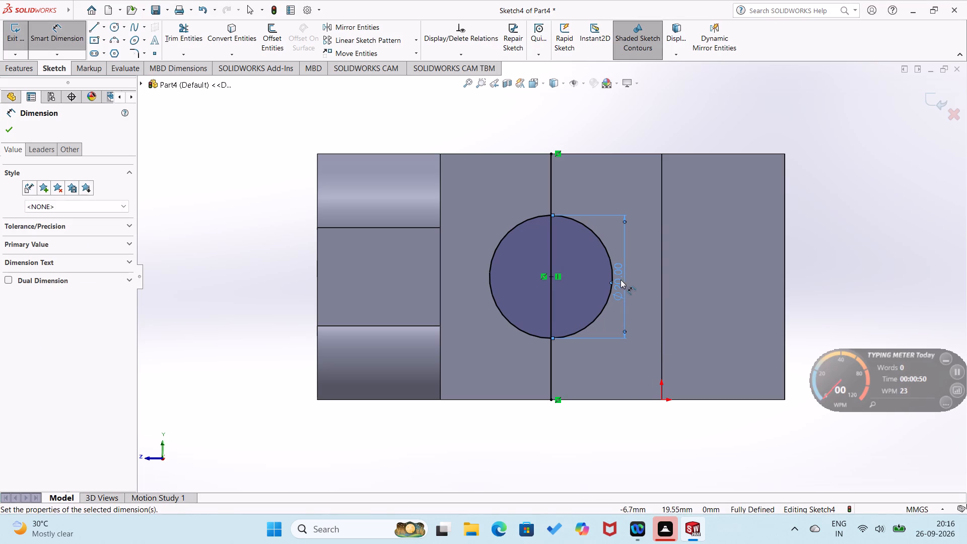
{"action": "left_click", "coordinate": [487, 427]}
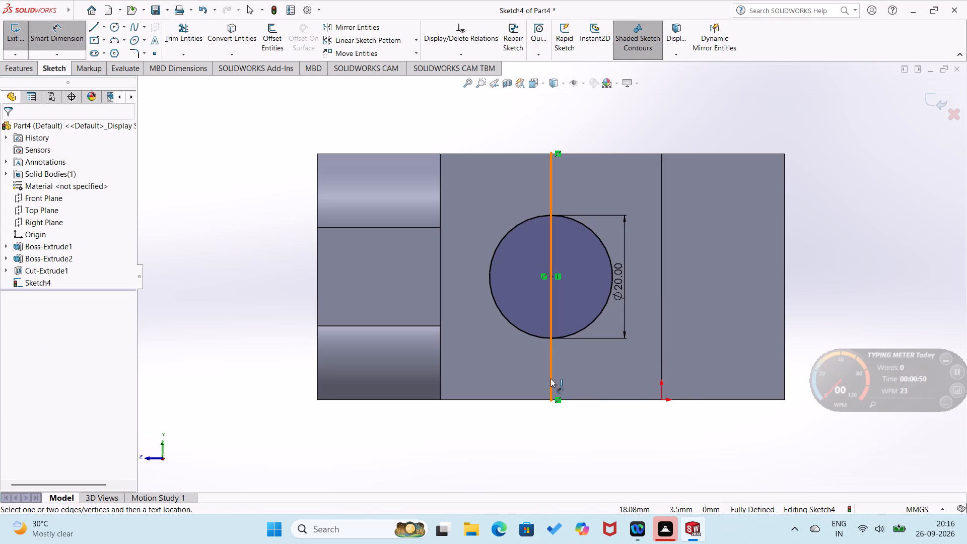
Convert the vertical centre line of the side-face sketch to construction geometry.
{"action": "right_click", "coordinate": [550, 378]}
{"action": "left_click", "coordinate": [570, 368]}
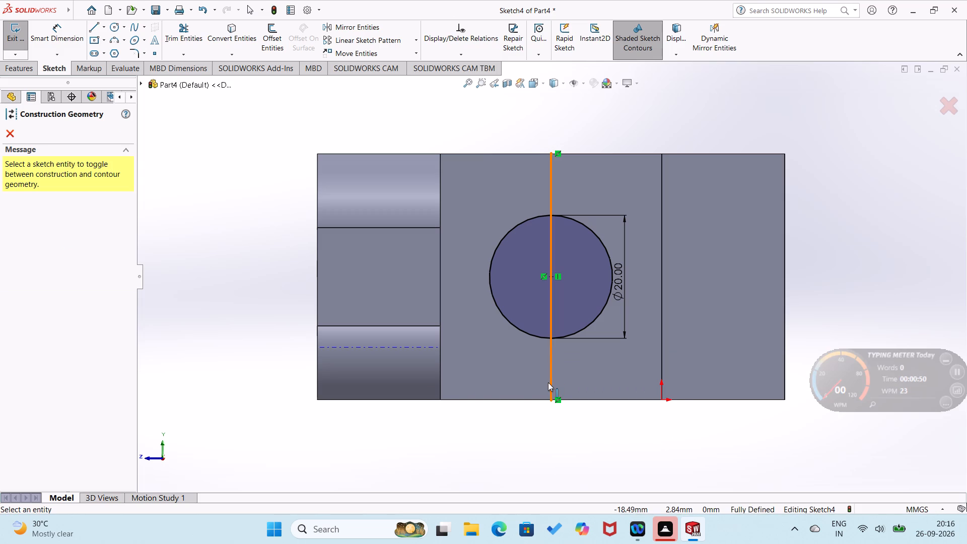
{"action": "left_click", "coordinate": [548, 382]}
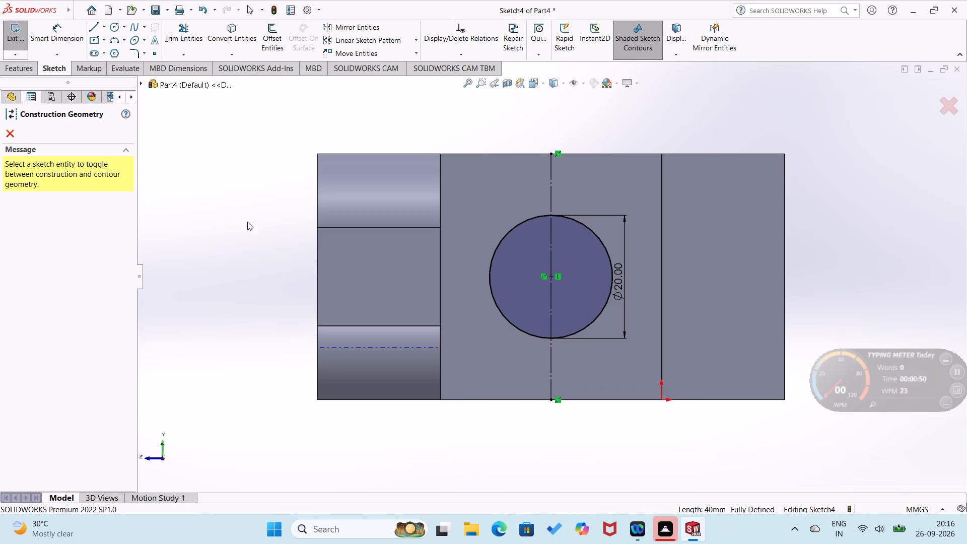
Cut the 20 mm side-face circle with an Extruded Cut set to Through All, and show the part in isometric view.
{"action": "left_click", "coordinate": [23, 77]}
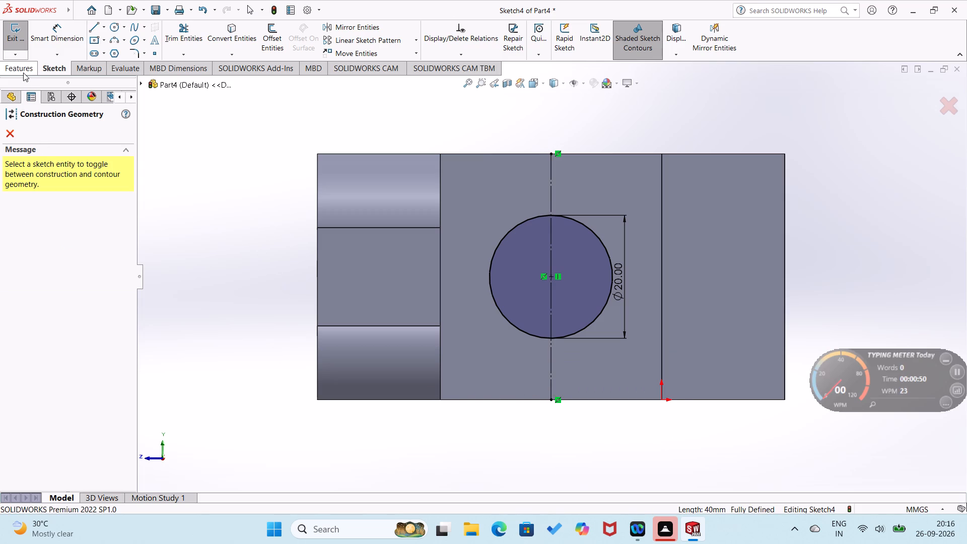
{"action": "left_click", "coordinate": [23, 73]}
{"action": "left_click", "coordinate": [23, 48]}
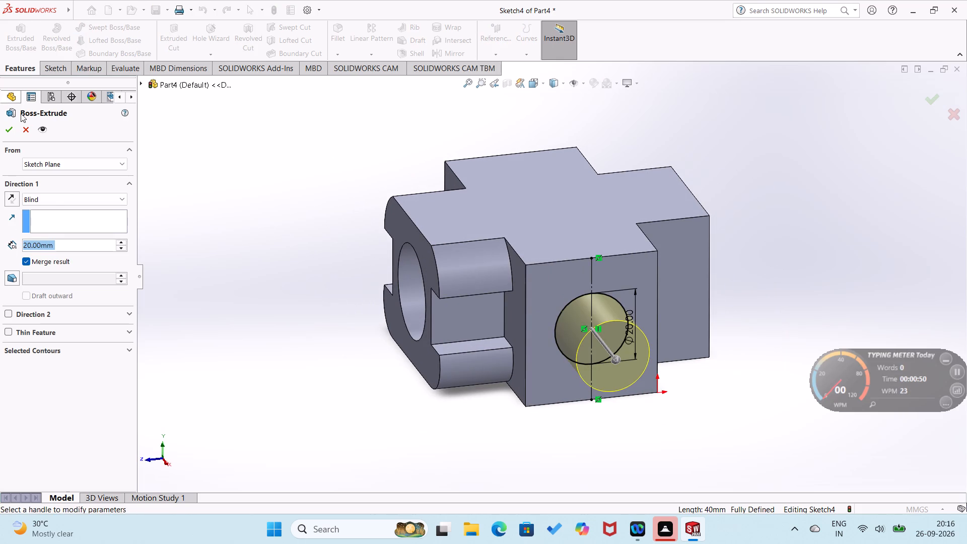
{"action": "left_click", "coordinate": [23, 127]}
{"action": "left_click", "coordinate": [172, 47]}
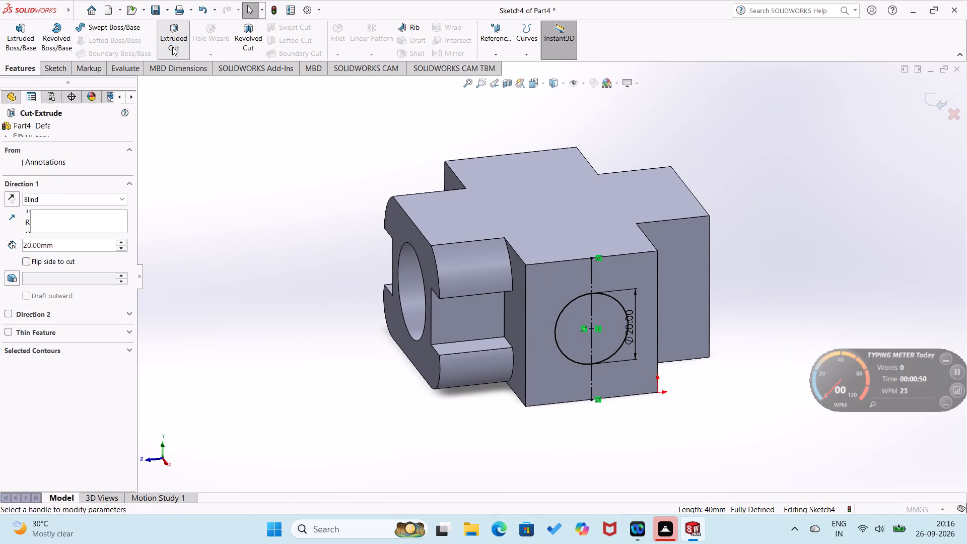
{"action": "left_click", "coordinate": [121, 197]}
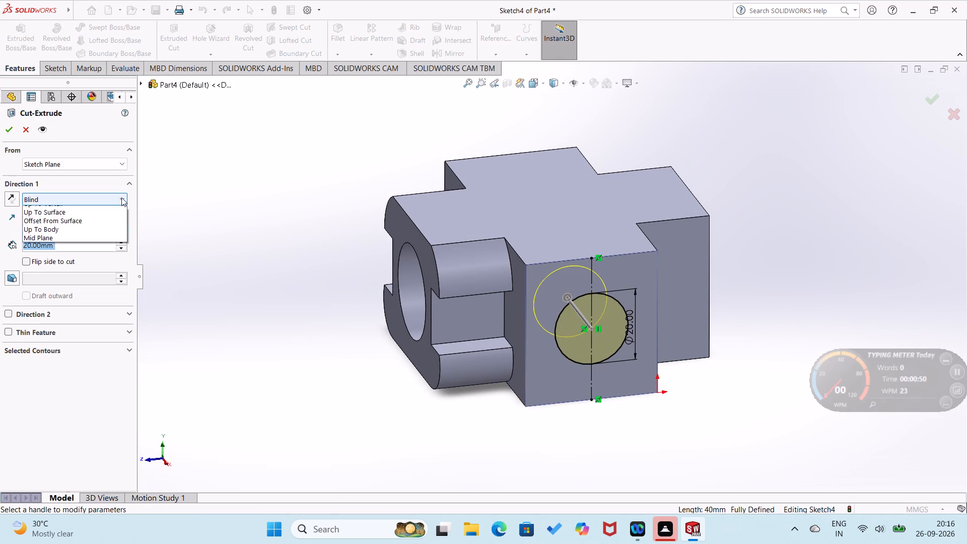
{"action": "left_click", "coordinate": [108, 221]}
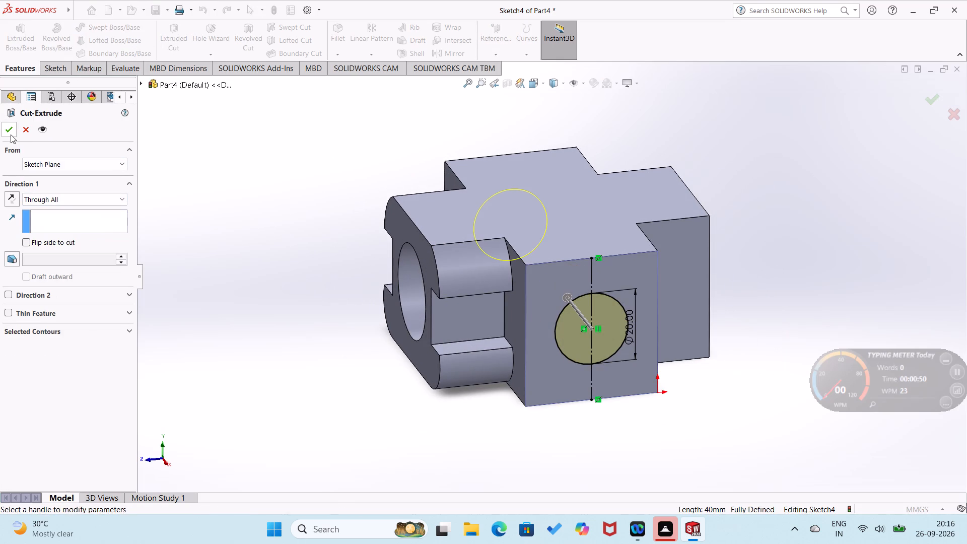
{"action": "left_click", "coordinate": [11, 133]}
{"action": "left_click", "coordinate": [647, 465]}
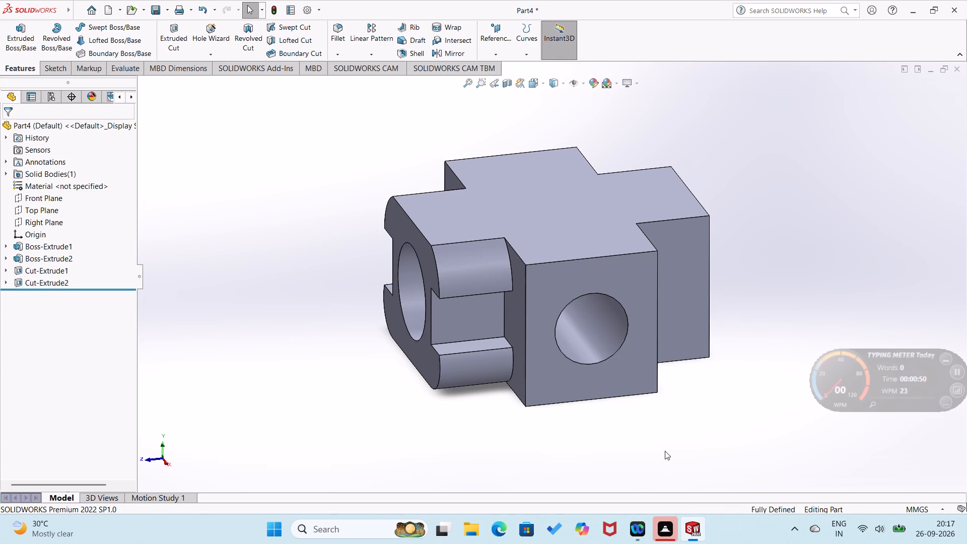
{"action": "key", "text": "ctrl+7"}
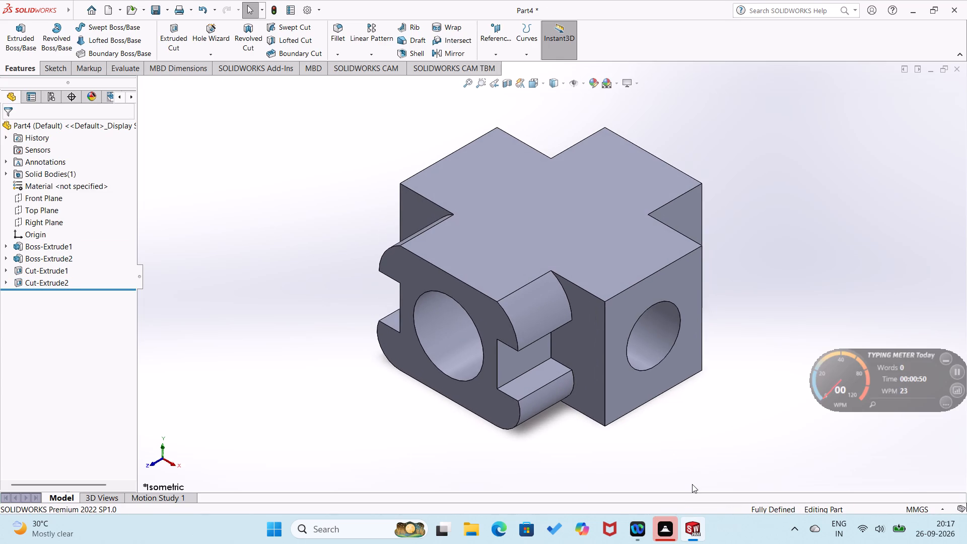
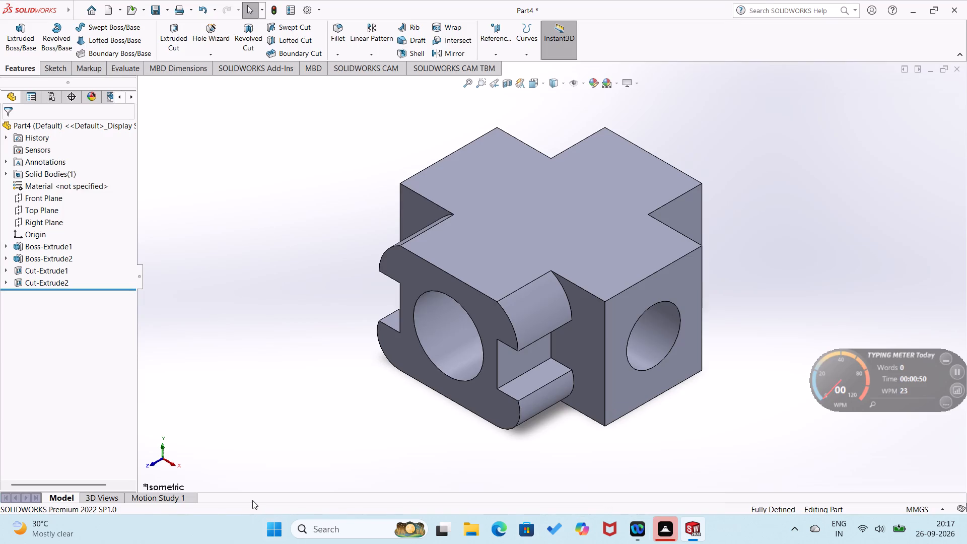
Save the part in the Documents folder under the file name satur0000.
{"action": "key", "text": "ctrl+s"}
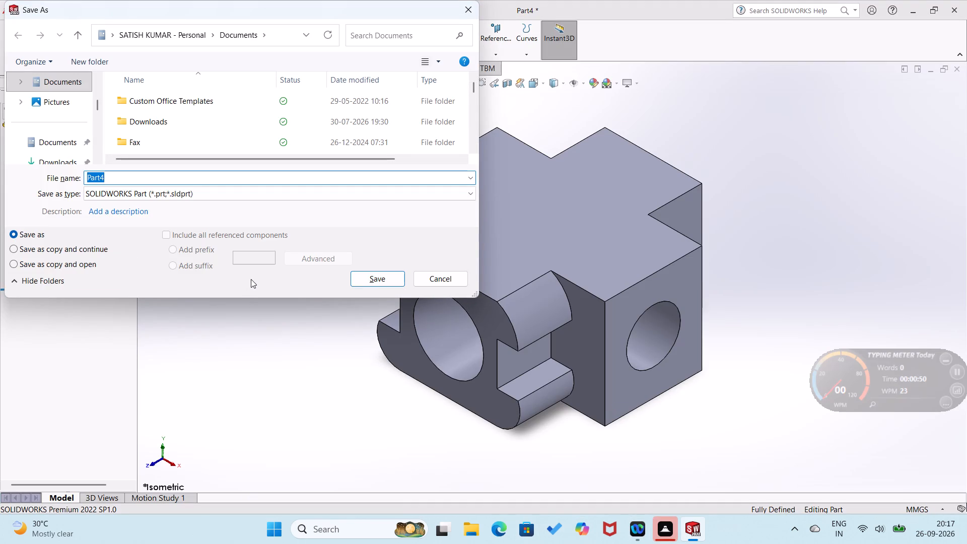
{"action": "key", "text": "BackSpace"}
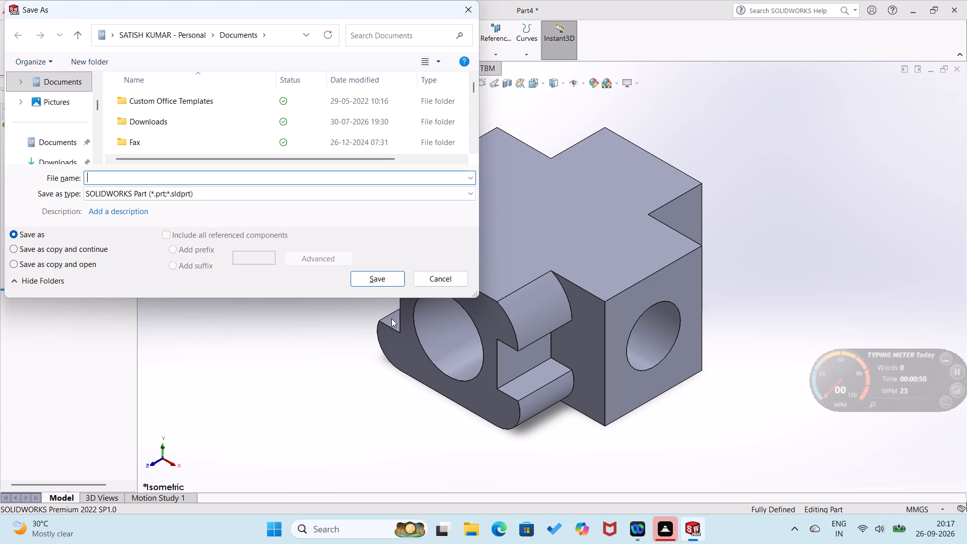
{"action": "type", "text": "satu"}
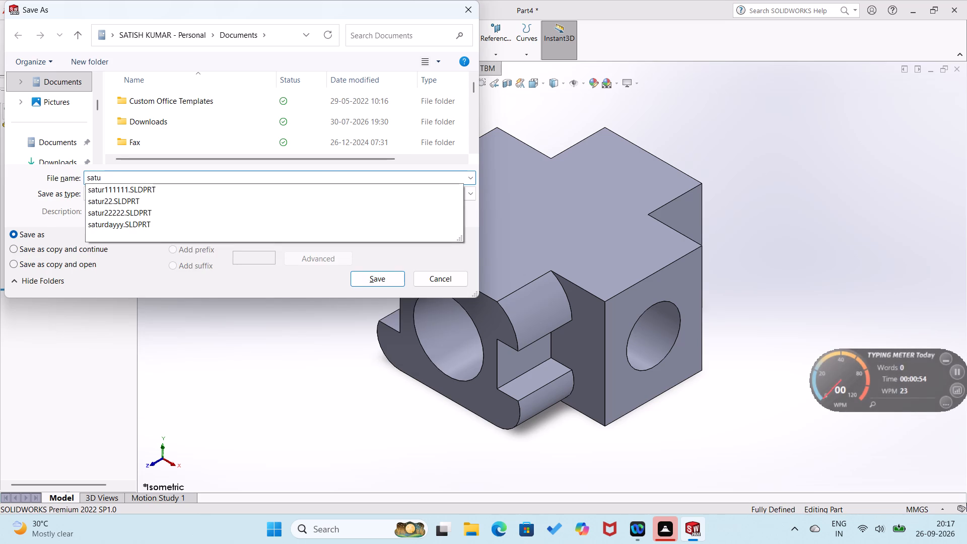
{"action": "key", "text": "r"}
{"action": "type", "text": "0000"}
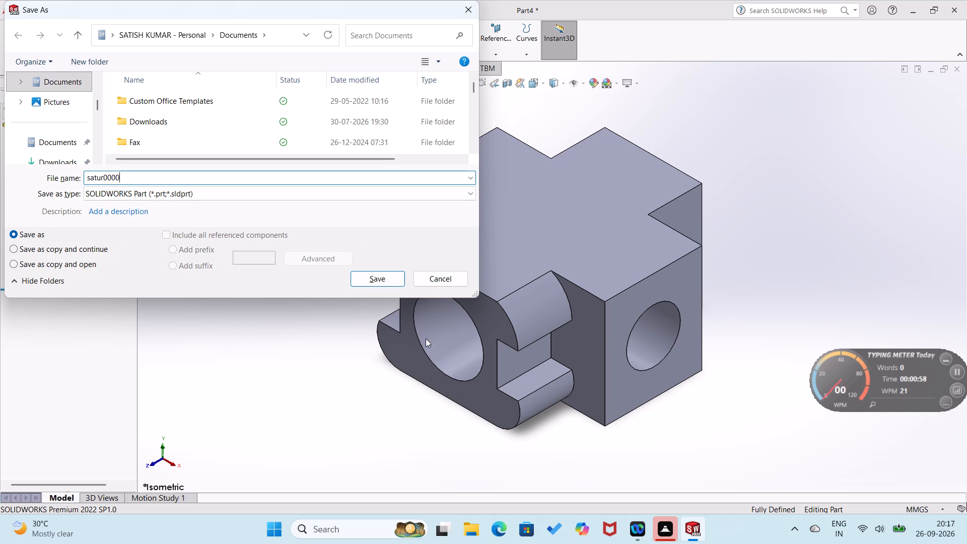
{"action": "left_click", "coordinate": [387, 275]}
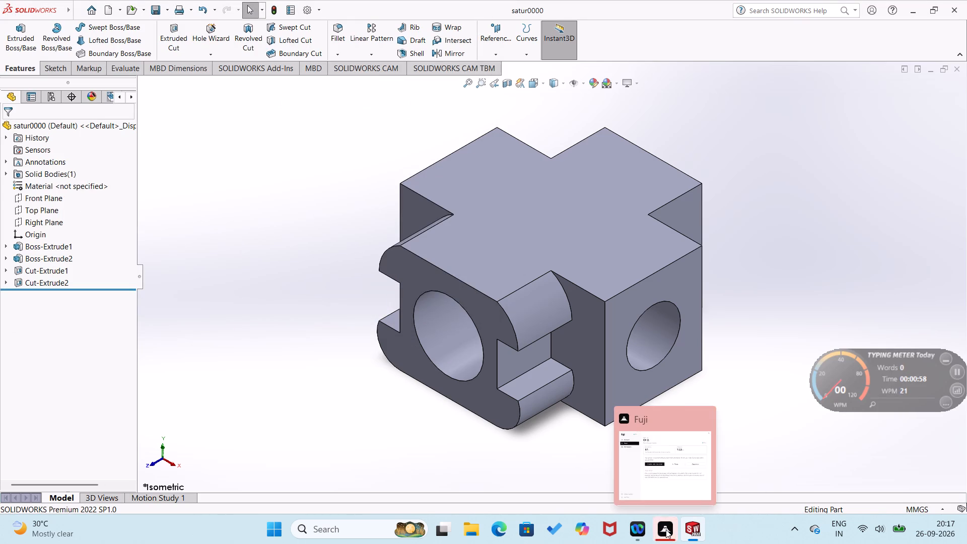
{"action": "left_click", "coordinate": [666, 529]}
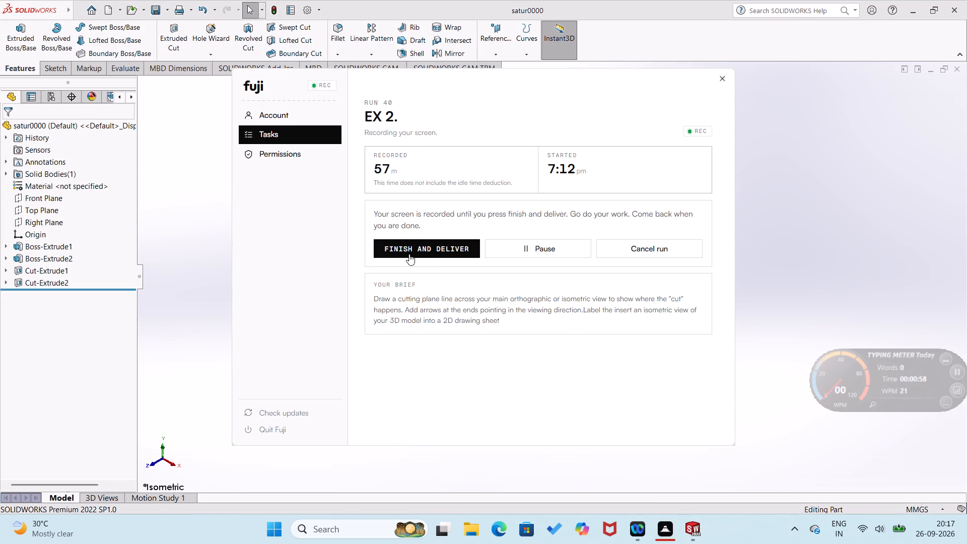